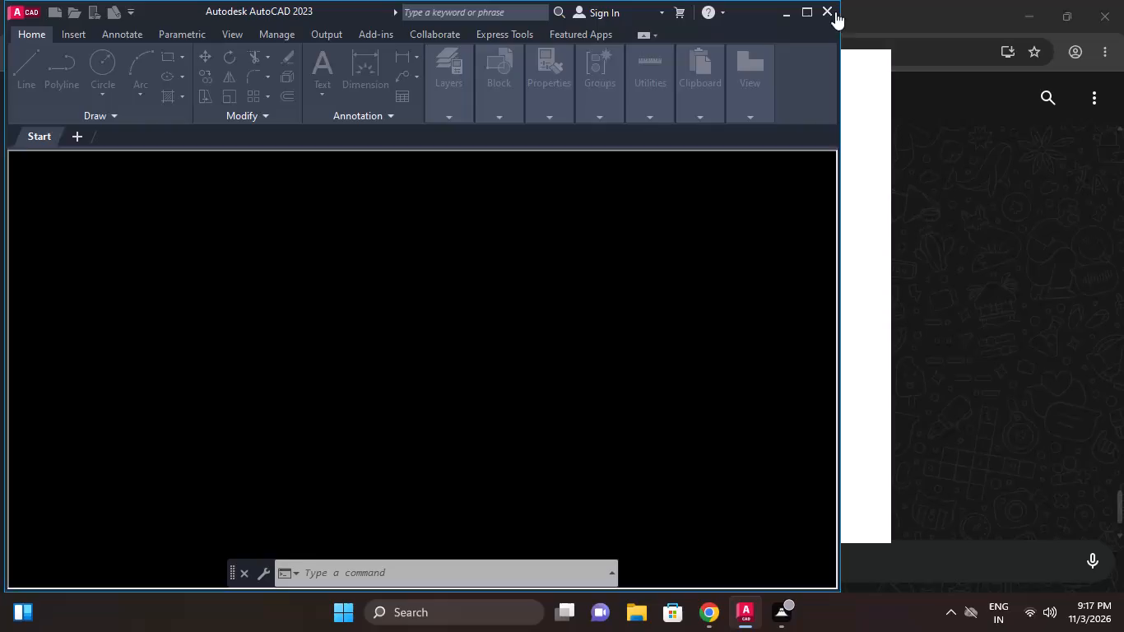
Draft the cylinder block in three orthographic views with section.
Maximize the drawing window and turn off the grid display.
left_click(808, 14)
left_click(806, 7)
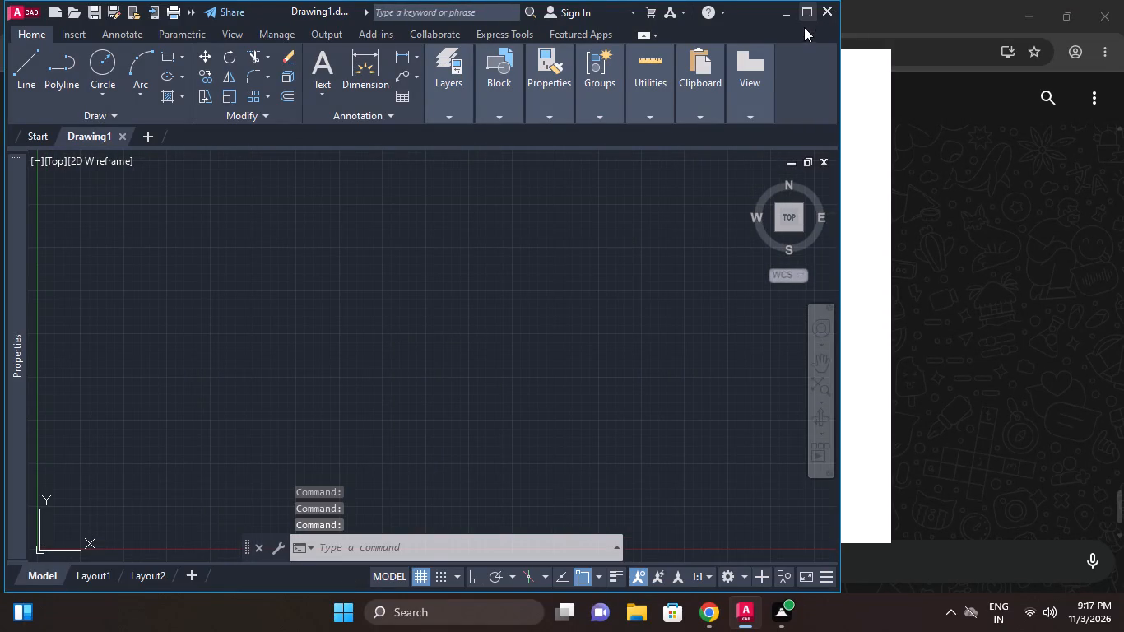
left_click(708, 579)
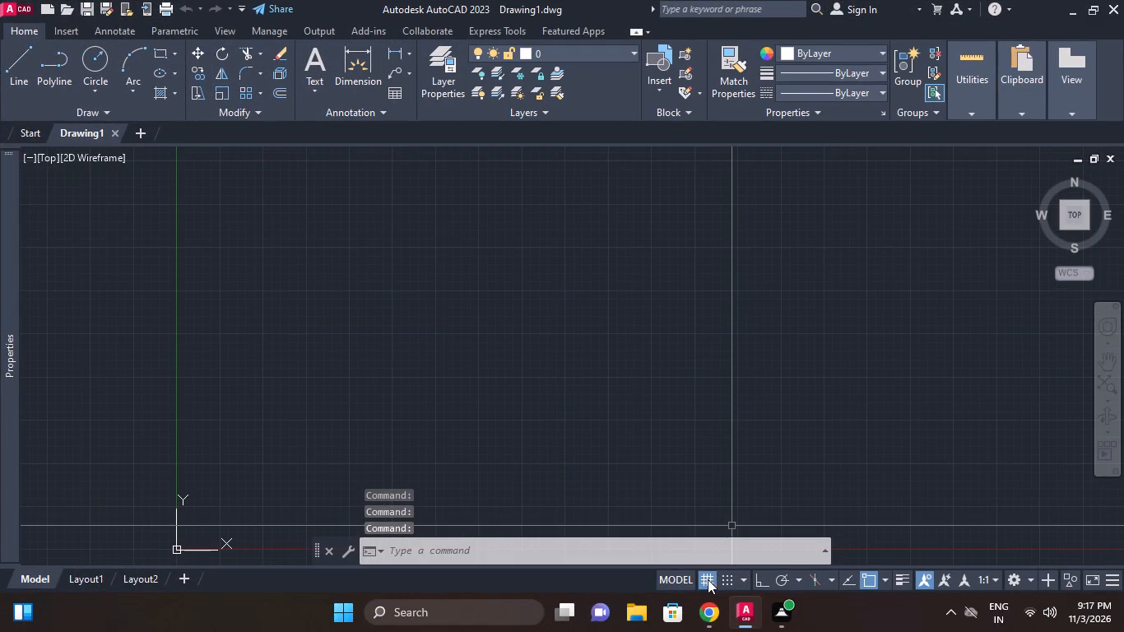
Configure the drawing units with length precision 0 and an insertion scale of Millimeters.
key("u")
type("n")
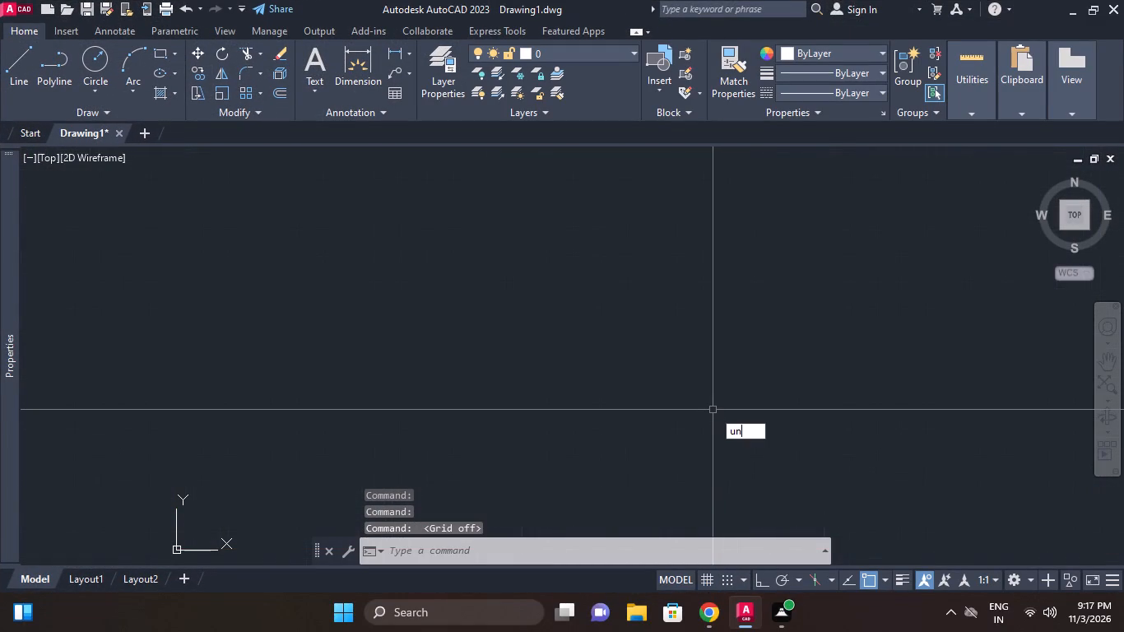
key("space")
left_click(368, 216)
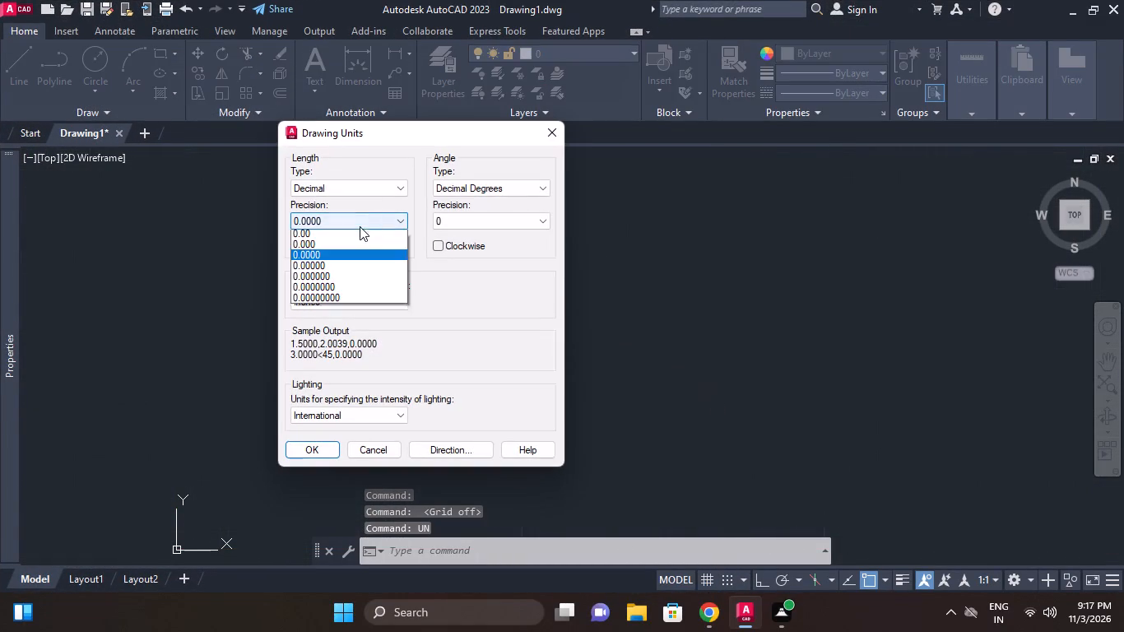
left_click(341, 239)
left_click(337, 296)
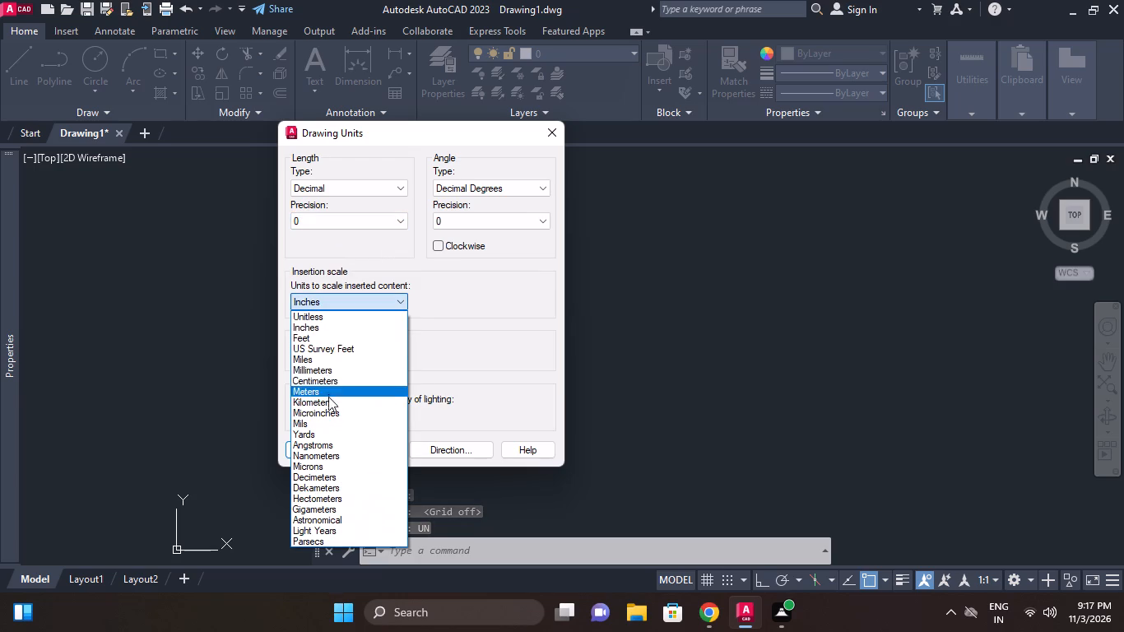
left_click(327, 367)
left_click(332, 443)
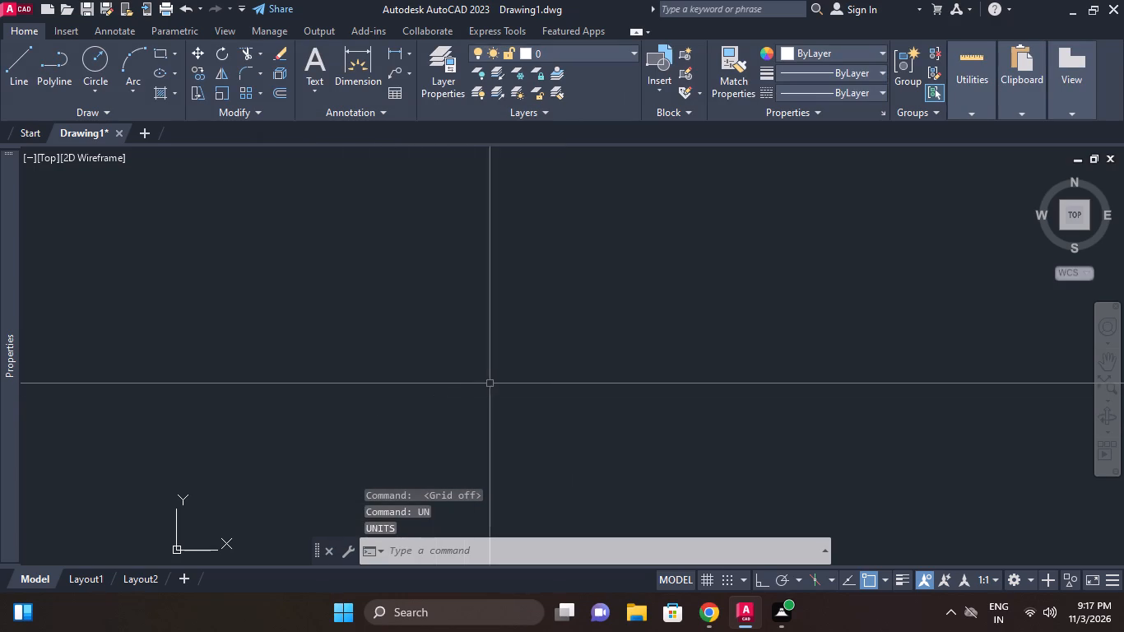
Modify the Standard dimension style, setting the primary units' linear precision to 0.
key("d")
key("space")
left_click(723, 271)
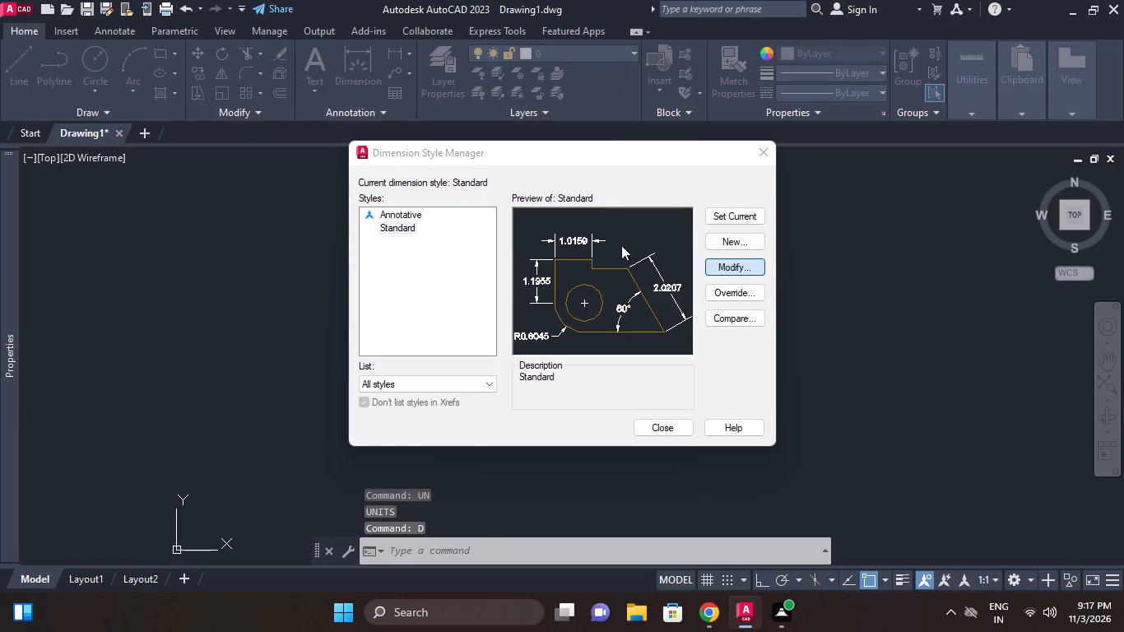
left_click(309, 184)
left_click(311, 197)
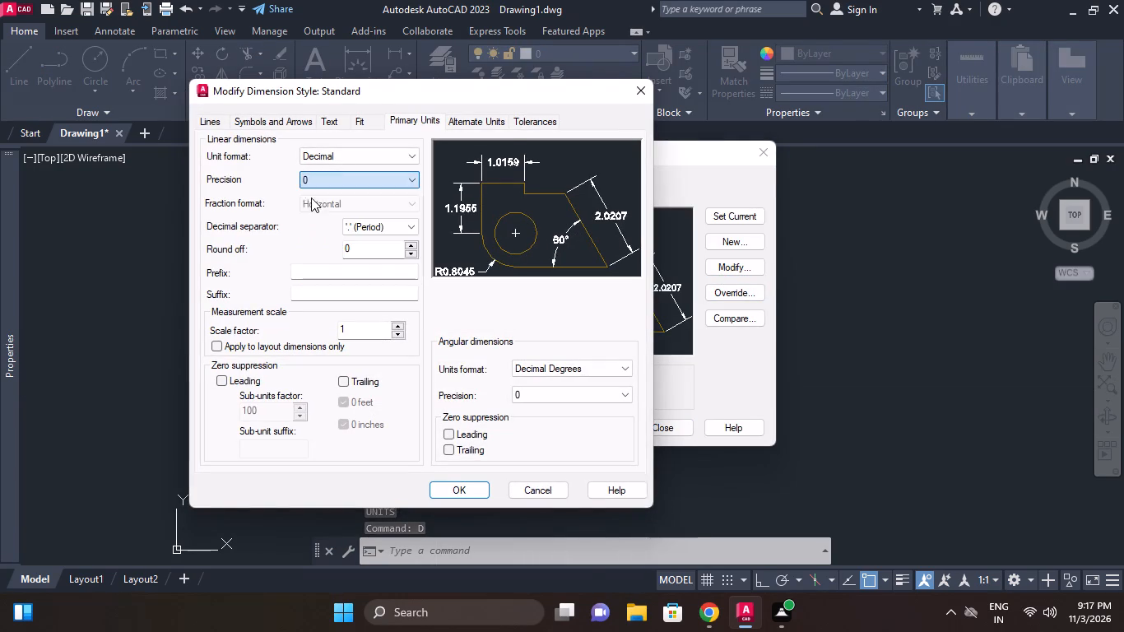
Set the dimension style's extension line colour to index colour 251.
left_click(213, 116)
left_click(380, 318)
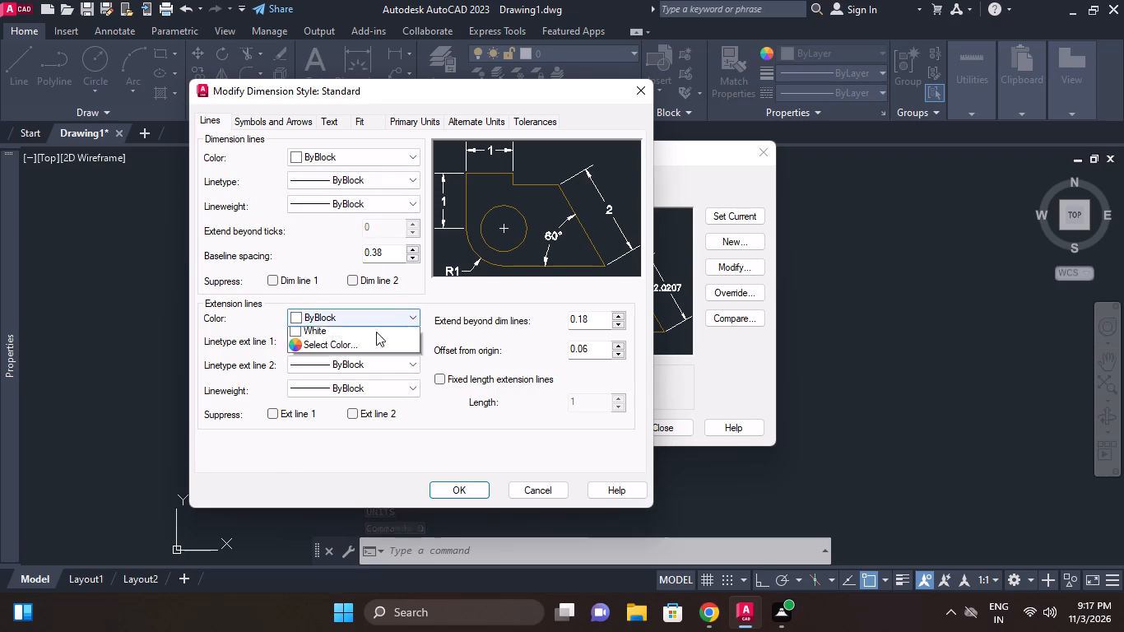
left_click(330, 458)
left_click(307, 363)
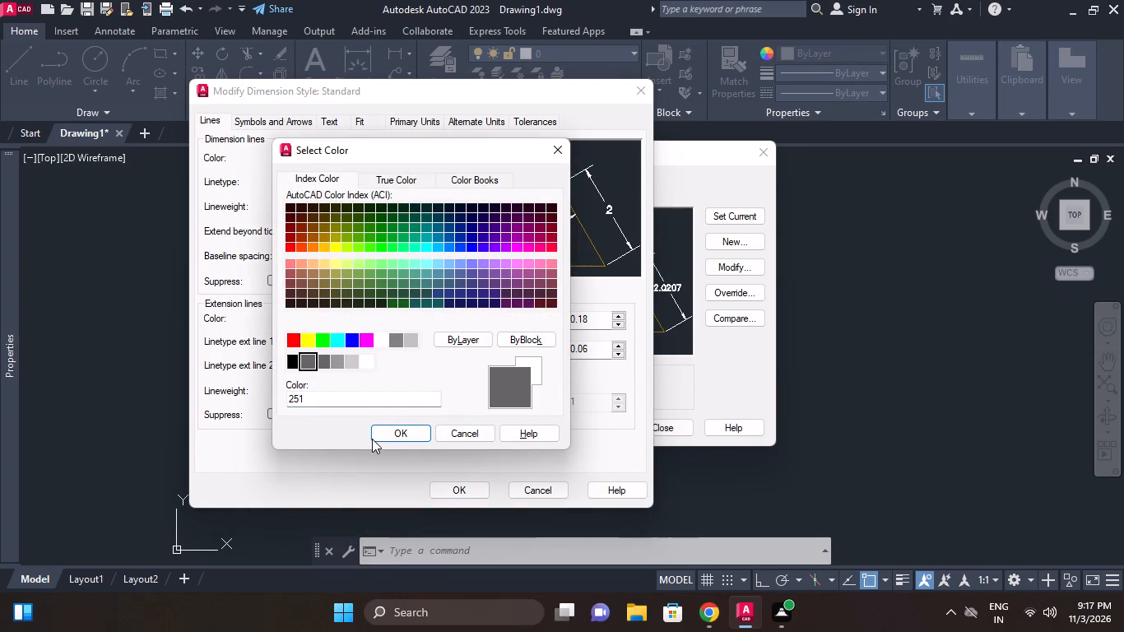
left_click(376, 435)
Set the dimension style's first and second arrowheads to Right angle and save the style changes.
left_click(285, 124)
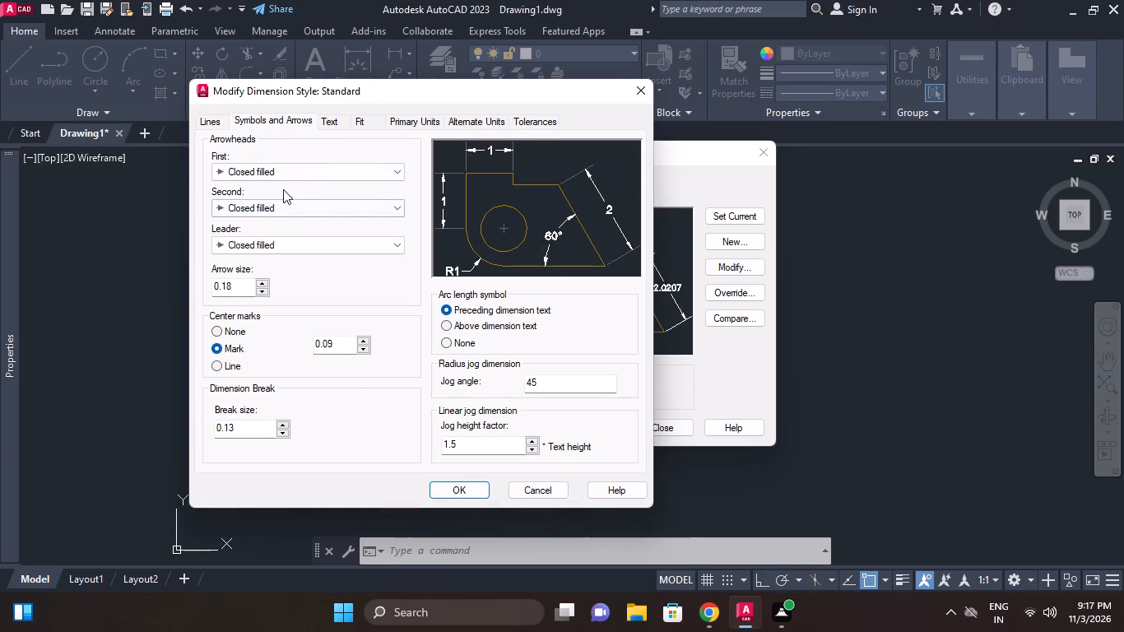
left_click(284, 177)
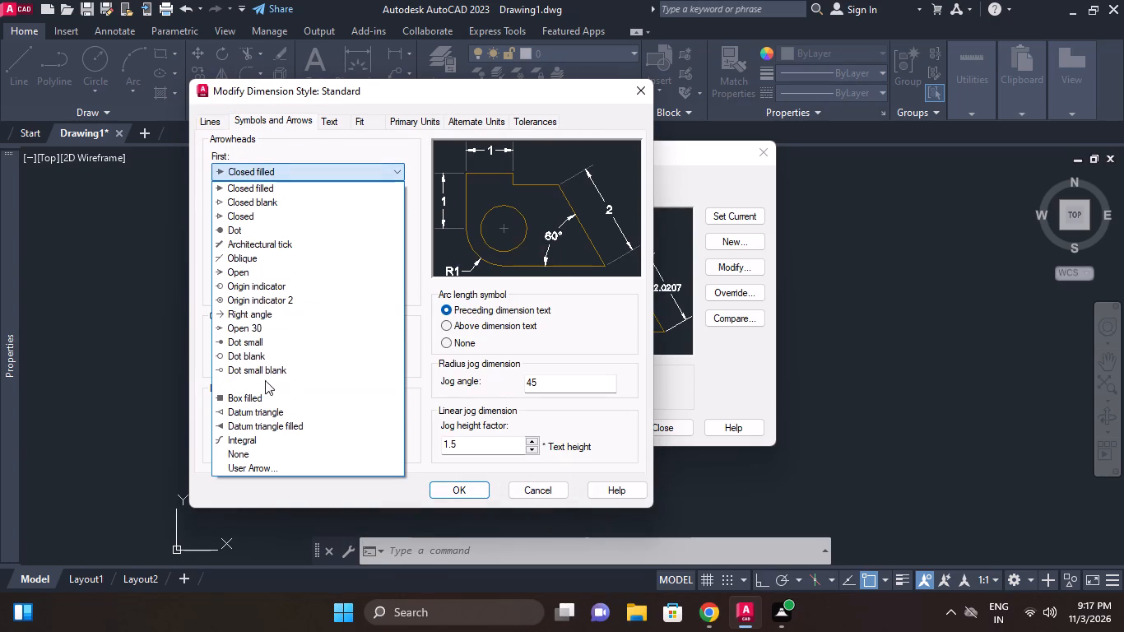
left_click(260, 309)
left_click(462, 485)
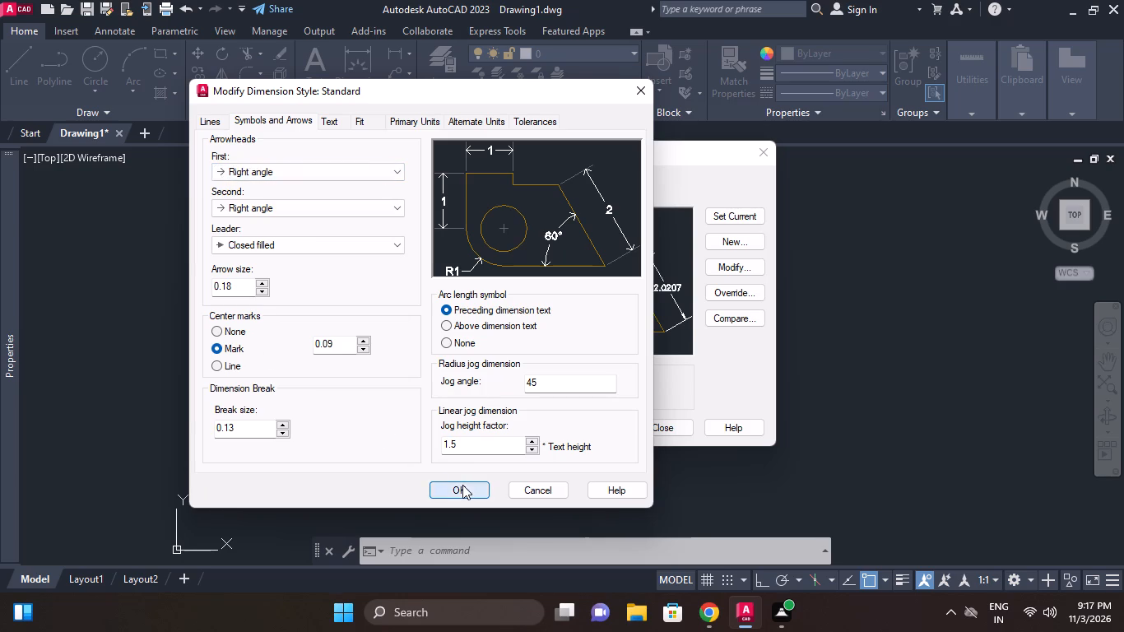
Reopen the Standard dimension style for modification and set its arrow size to 3.5.
left_click(732, 266)
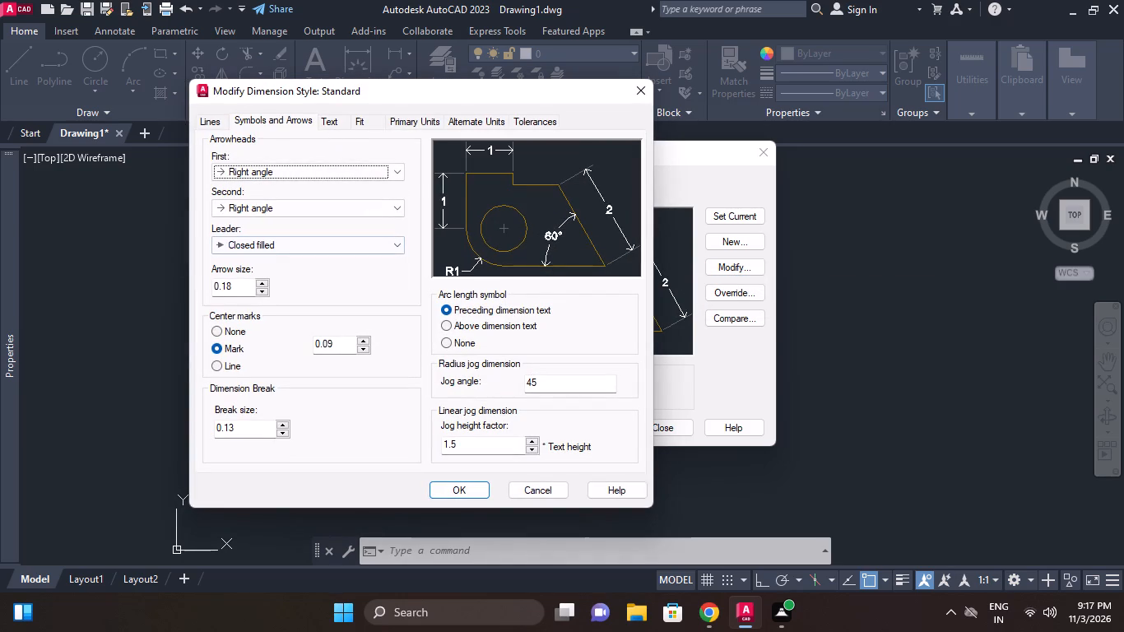
left_click_drag(246, 287, 202, 291)
key("4")
key("Return")
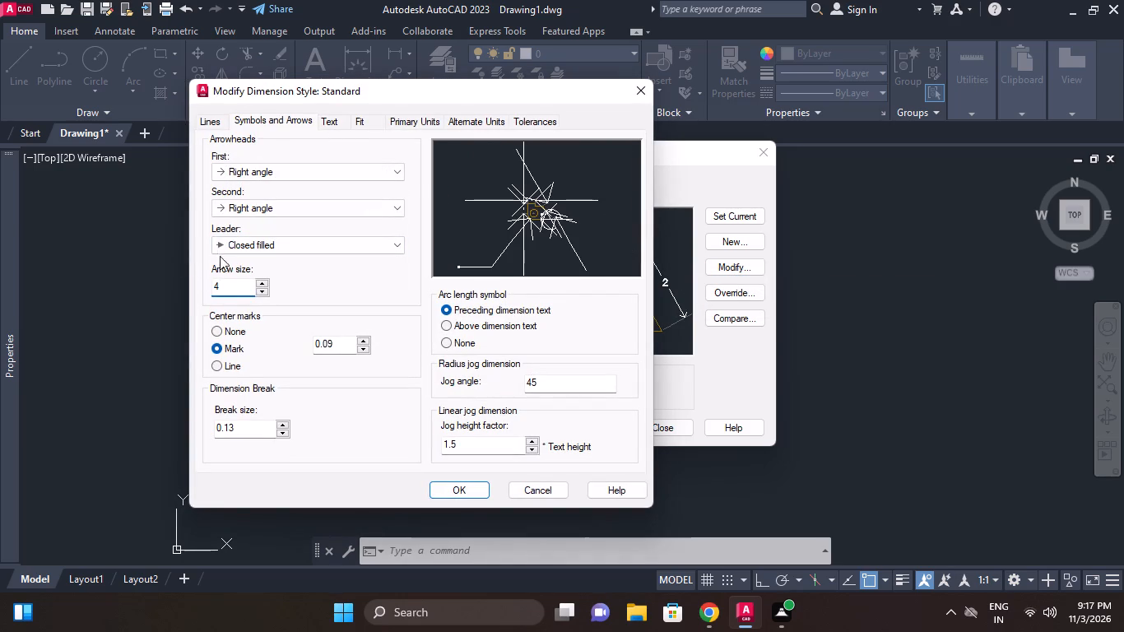
left_click_drag(235, 281, 188, 284)
type("3.5")
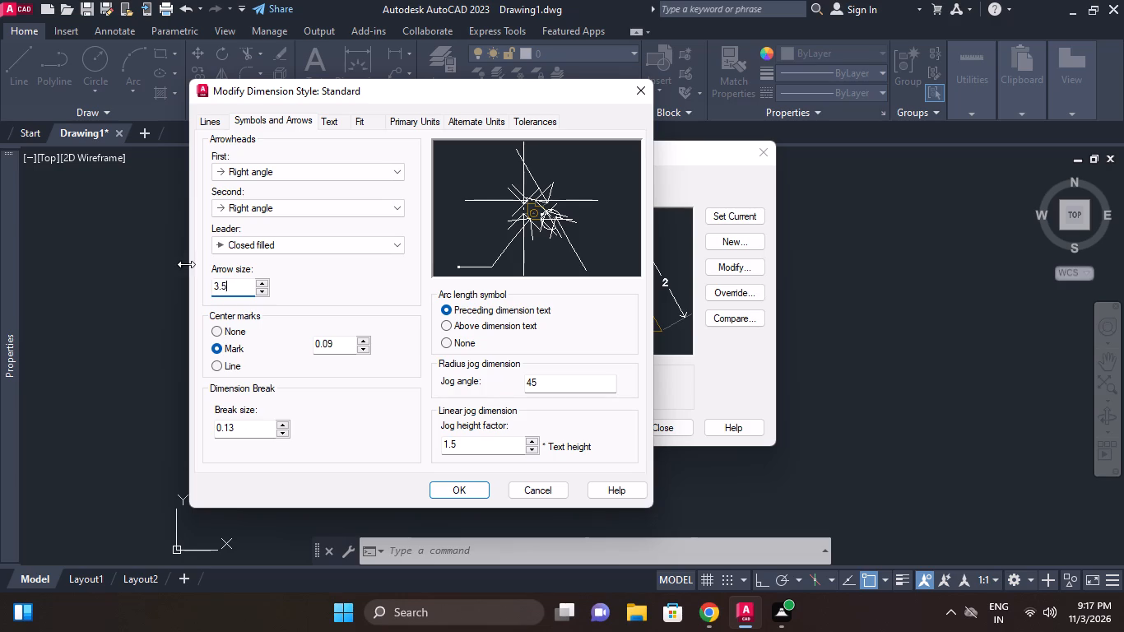
key("Return")
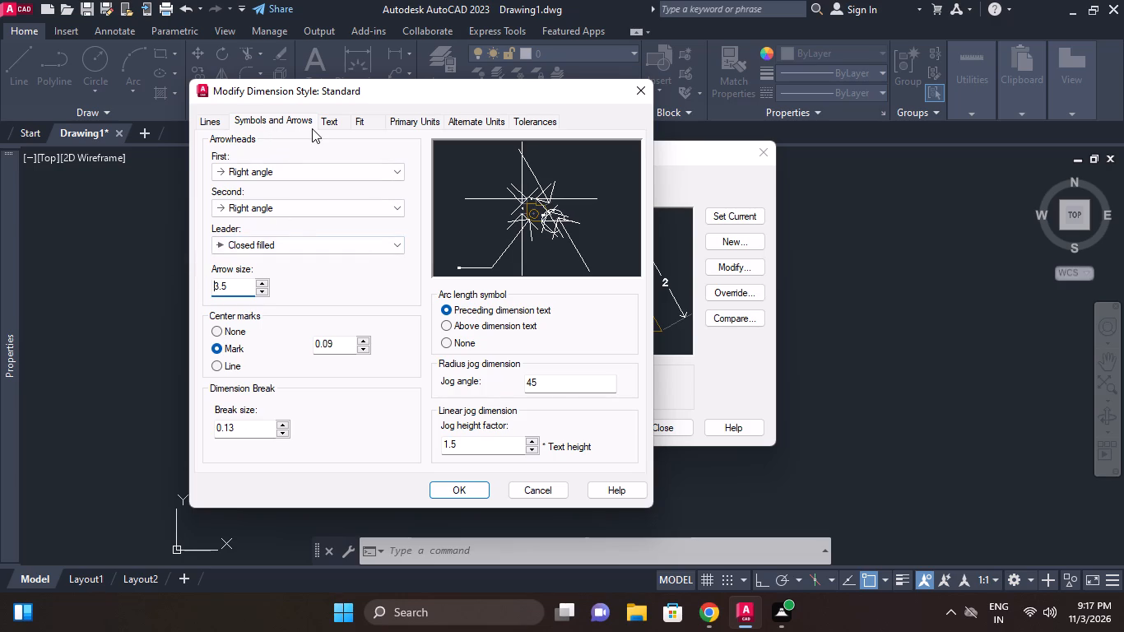
Set the dimension text height to 3.5, vertical placement to Above and alignment to the dimension line, and save the style.
left_click(330, 120)
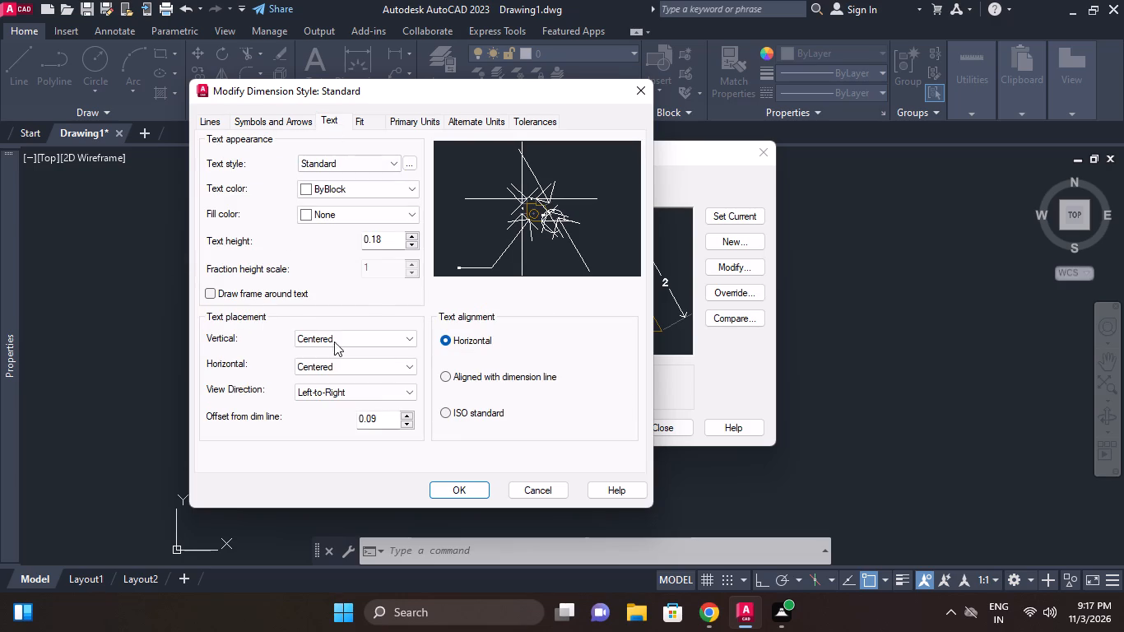
left_click_drag(382, 240, 311, 240)
type("3.5")
key("Return")
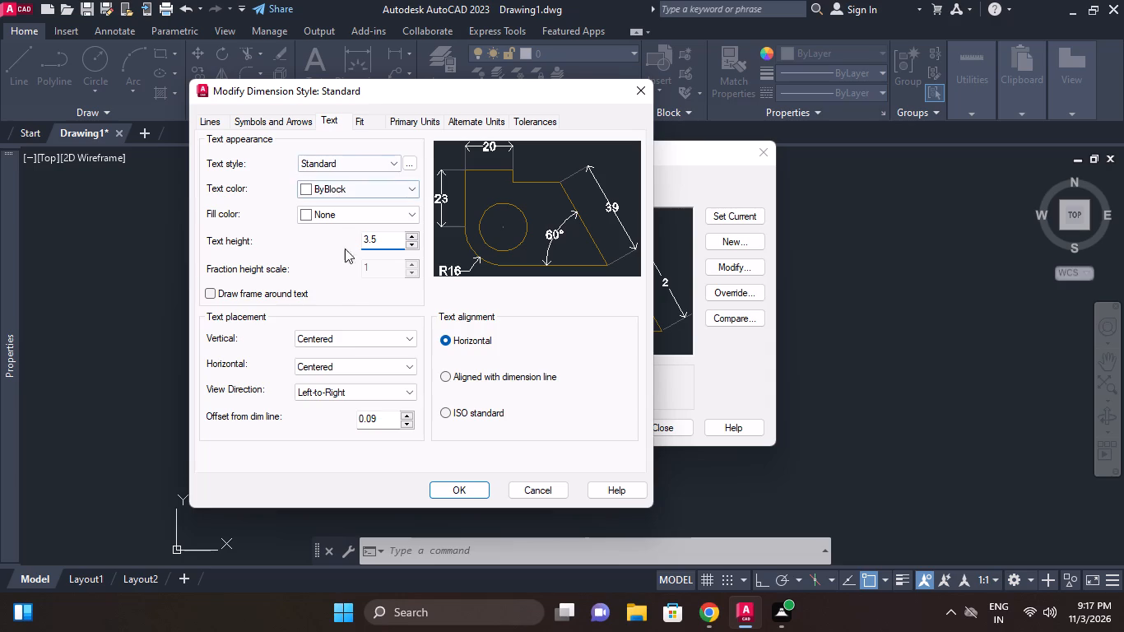
left_click(347, 337)
left_click(347, 364)
left_click(446, 382)
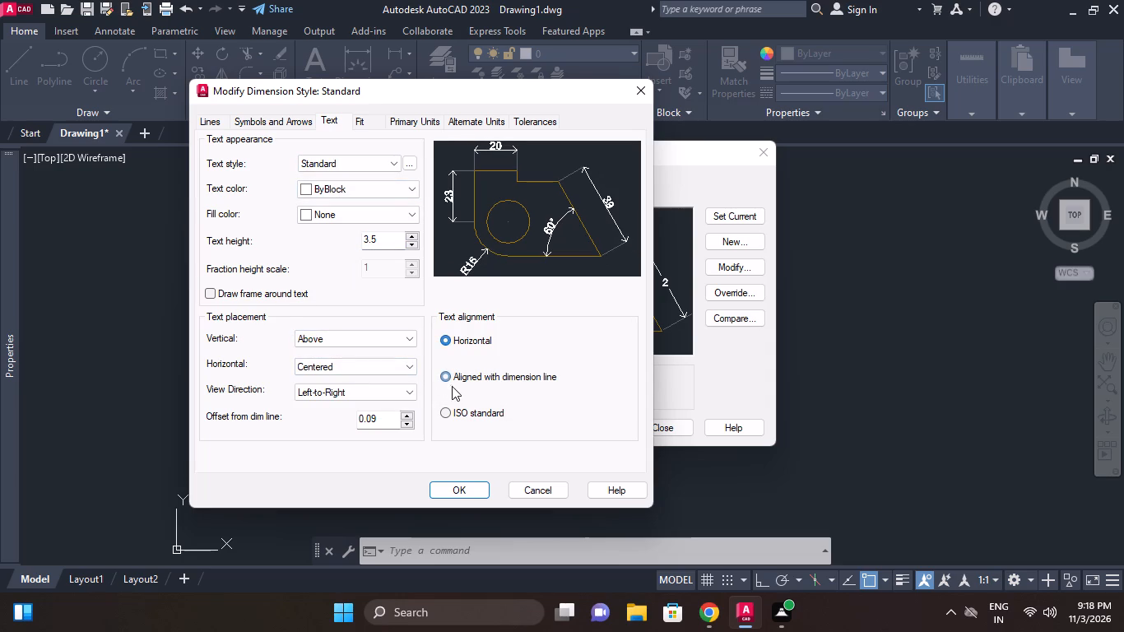
left_click(463, 485)
Make the Standard dimension style current and finish the dimension style setup.
double_click(741, 207)
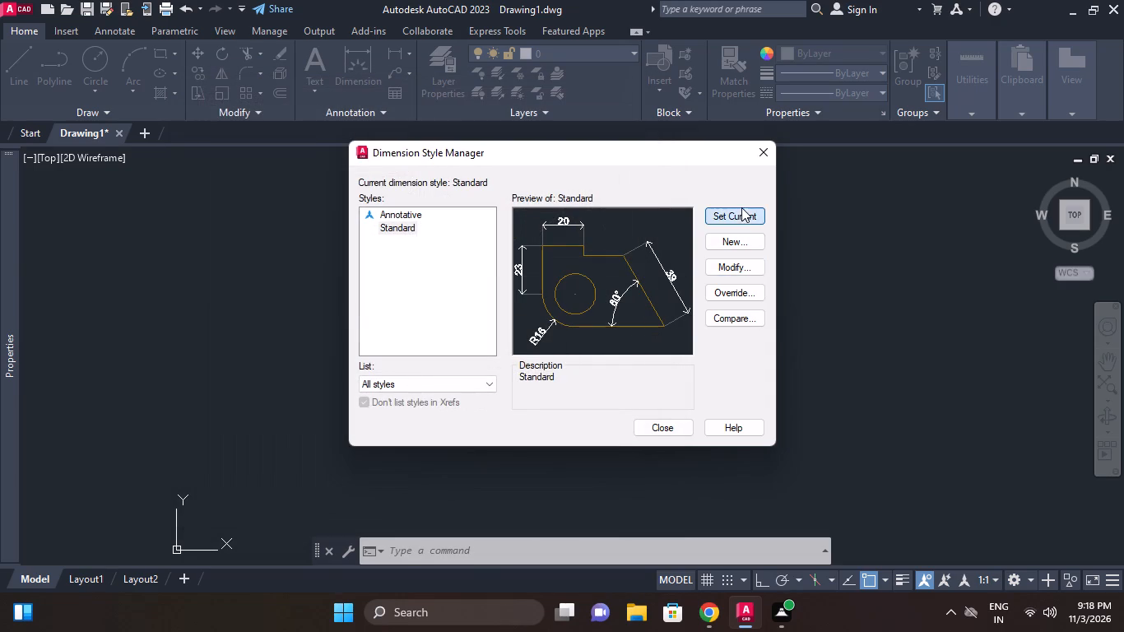
left_click(653, 430)
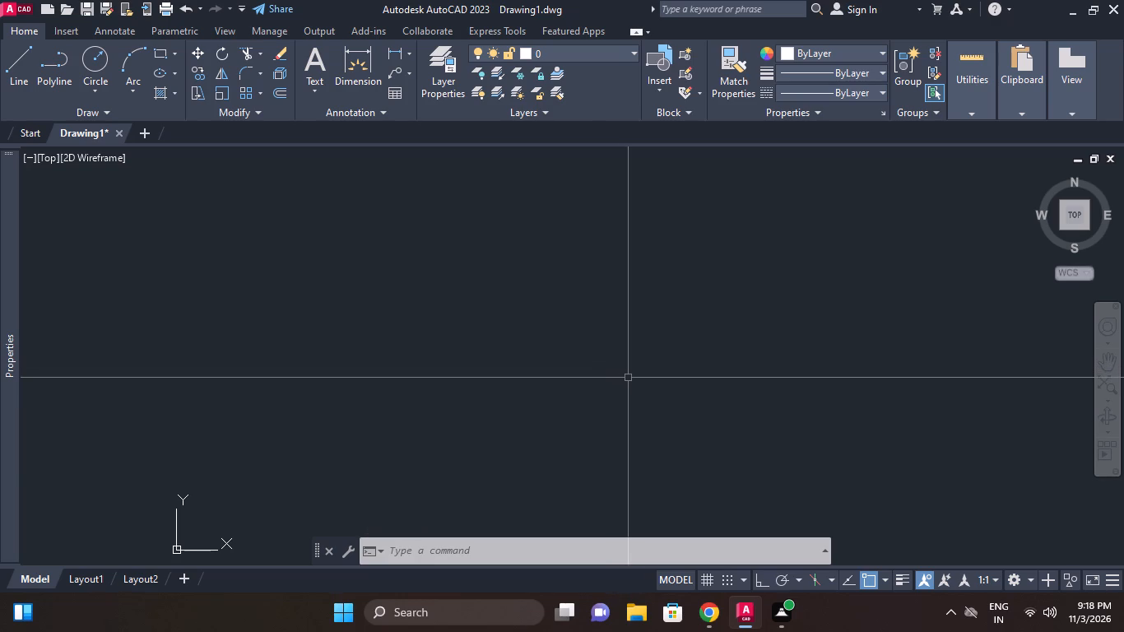
Draw a horizontal construction line across the drawing area above the origin.
key("x")
key("l")
key("space")
type("h")
key("space")
left_click(623, 380)
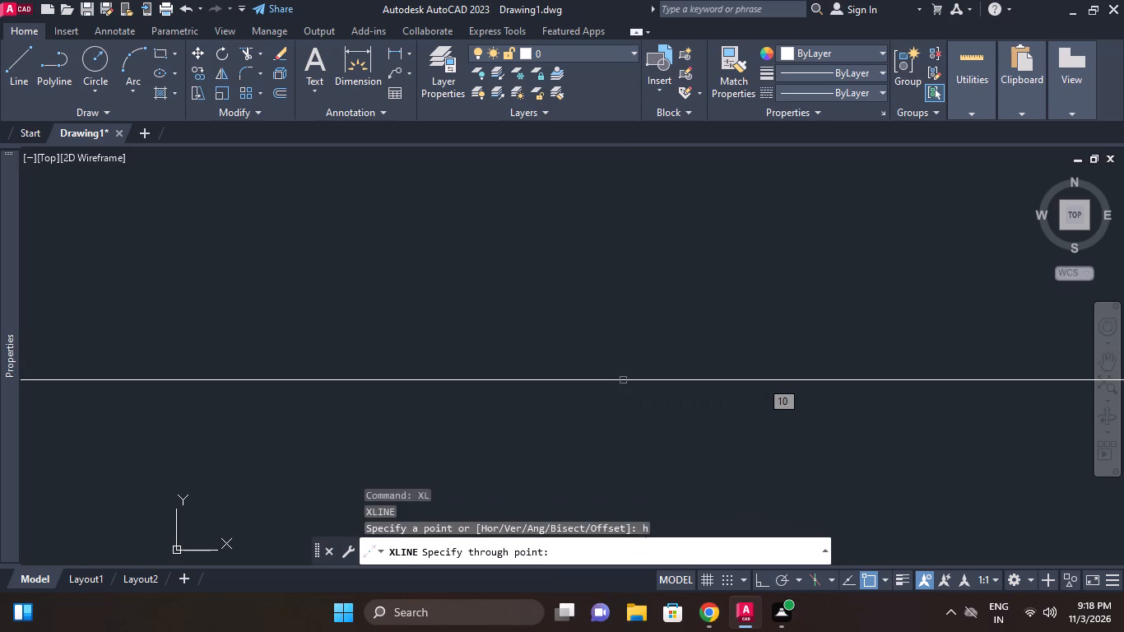
key("Escape")
Draw a vertical construction line crossing the horizontal construction line.
left_click(95, 105)
left_click(95, 112)
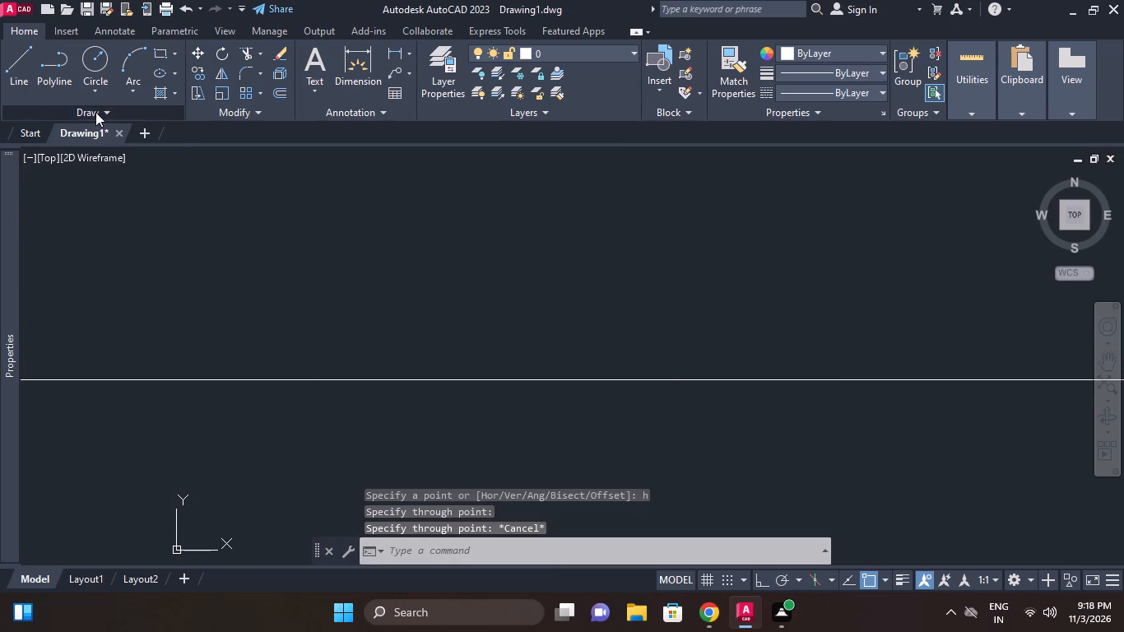
left_click(50, 129)
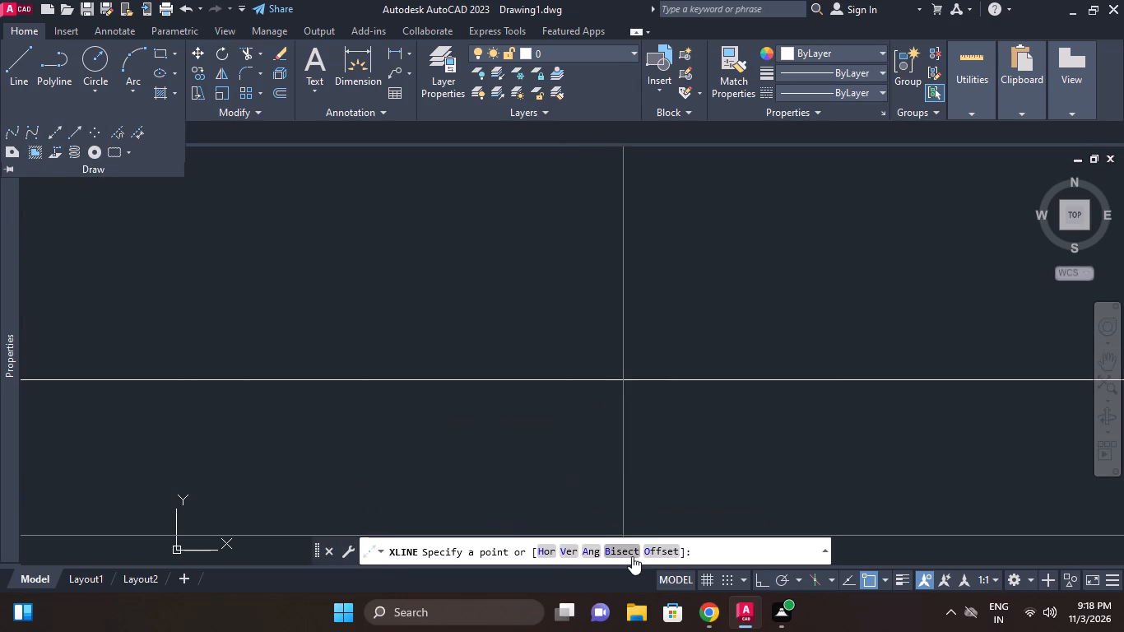
left_click(569, 549)
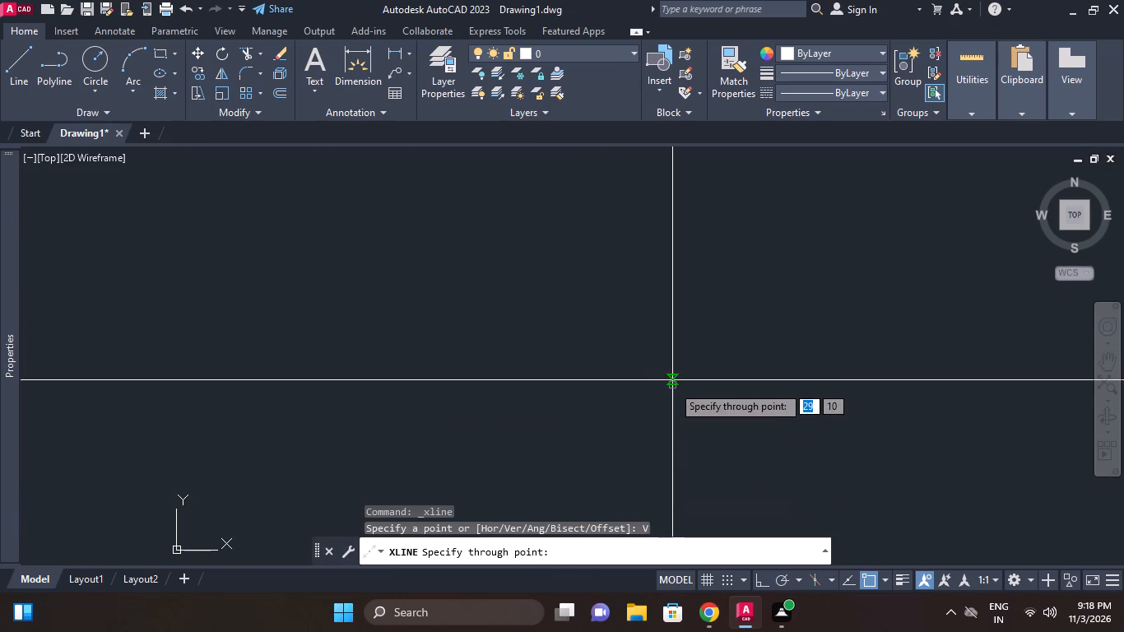
left_click(672, 385)
right_click(722, 328)
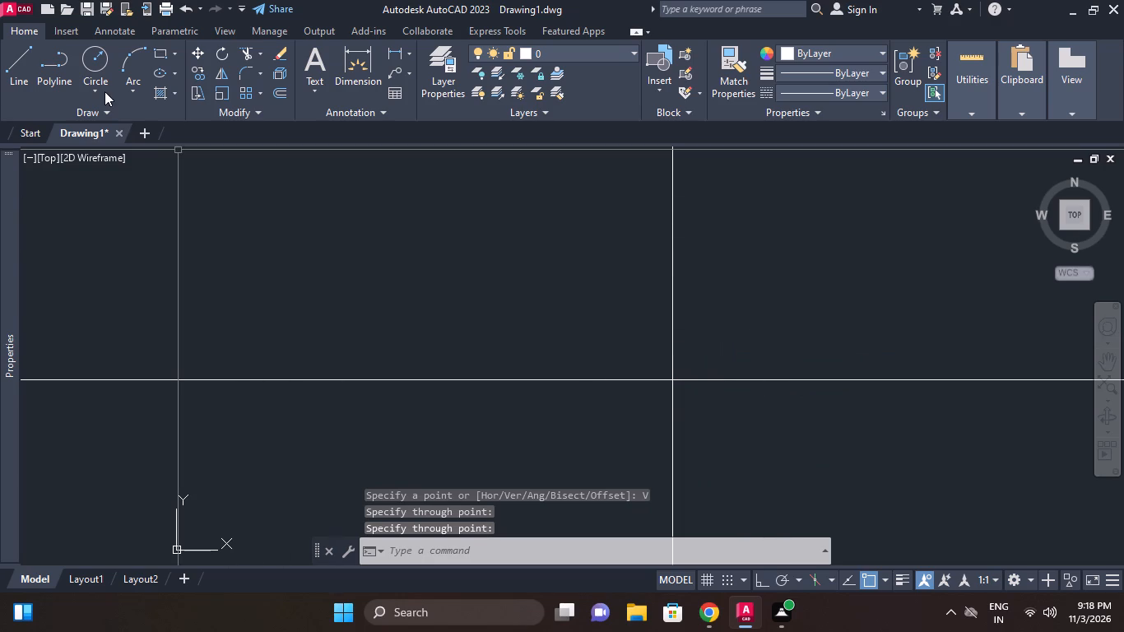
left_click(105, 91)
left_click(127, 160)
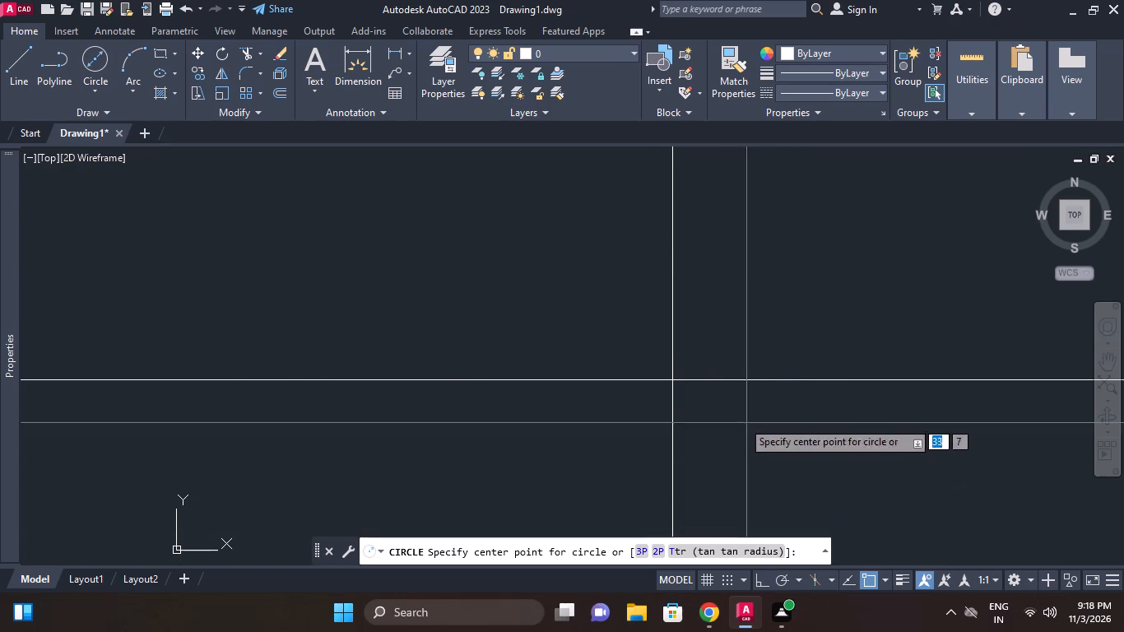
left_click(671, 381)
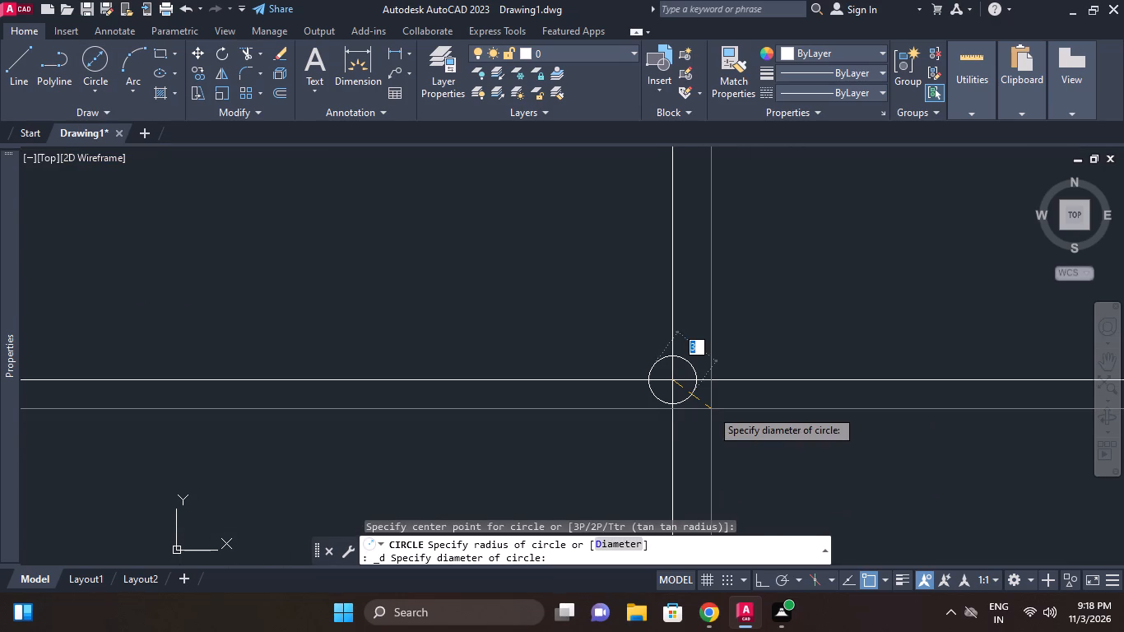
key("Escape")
Draw a circle of radius 35 centred on the intersection of the construction lines.
key("space")
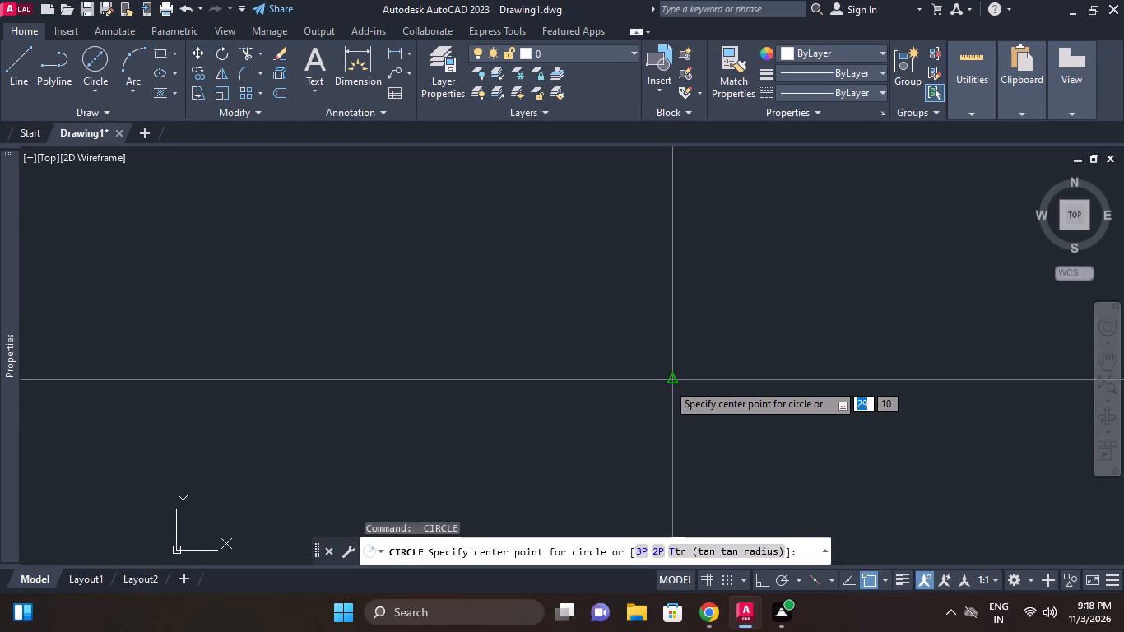
left_click(667, 383)
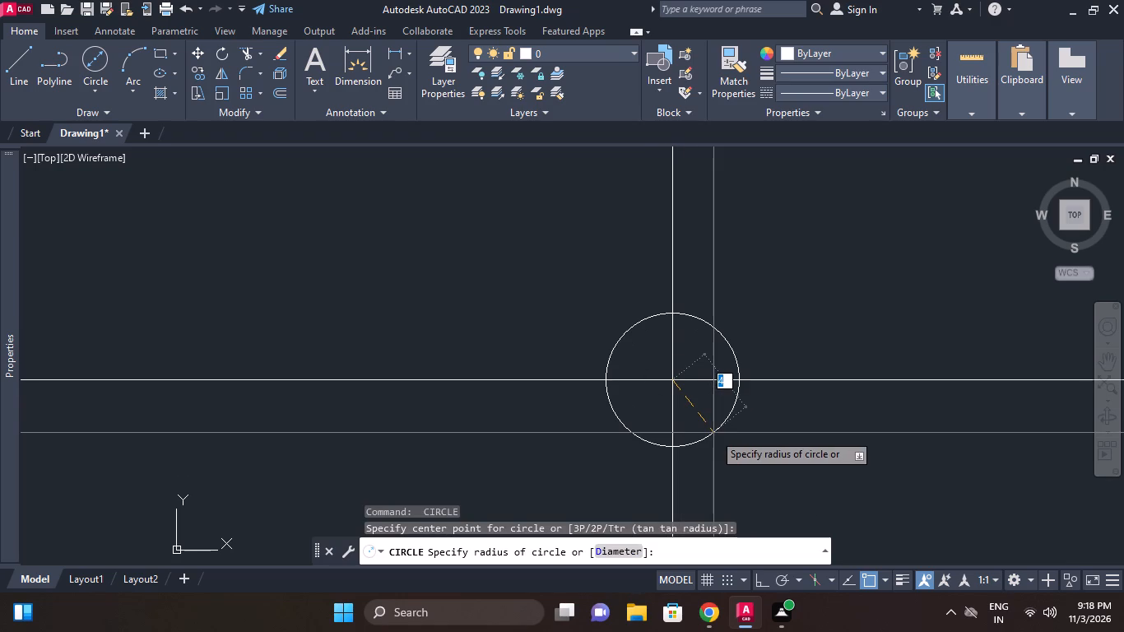
type("35")
key("Return")
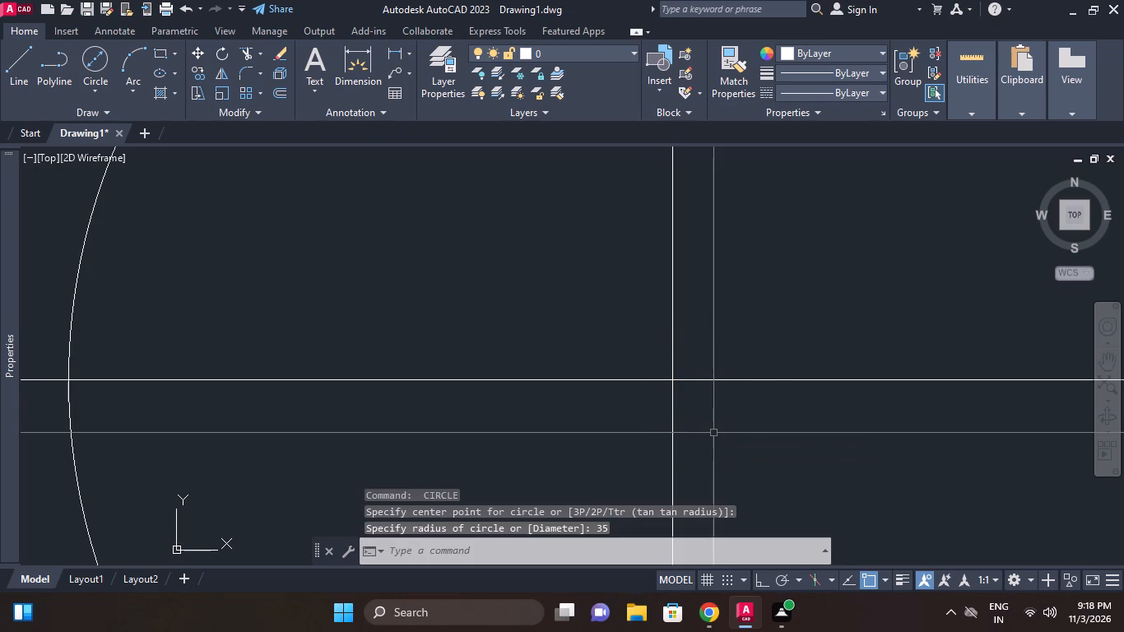
Move the circle and both construction lines together, up and to the right, farther from the origin.
scroll(744, 410, "down", 8)
left_click(810, 461)
left_click(628, 287)
right_click(628, 287)
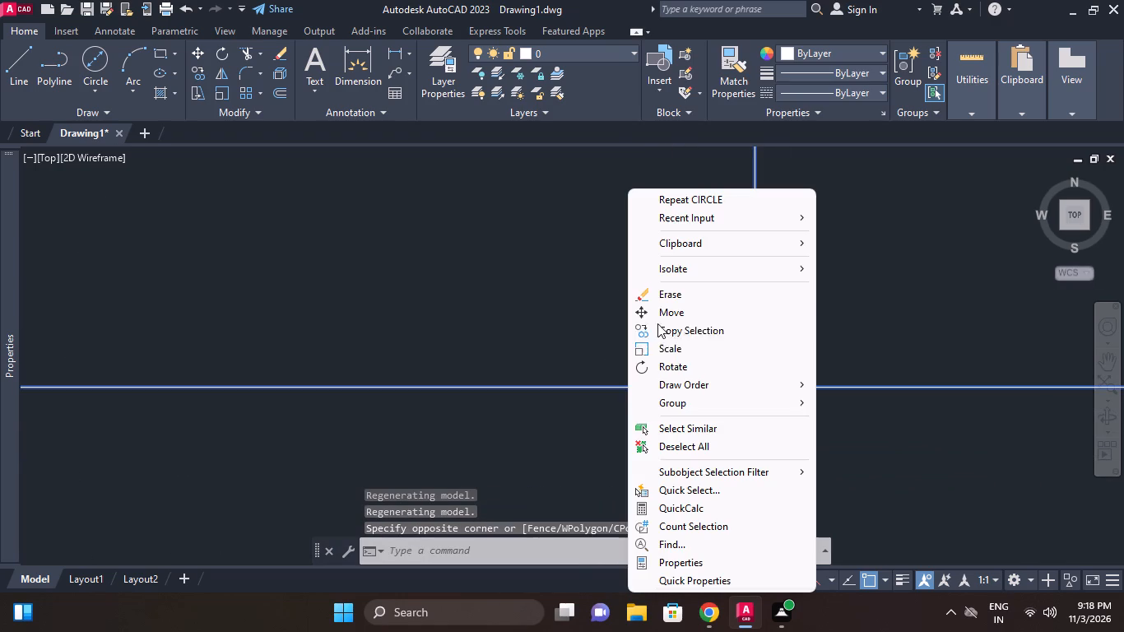
left_click(672, 314)
left_click(759, 446)
middle_click_drag(802, 295, 775, 470)
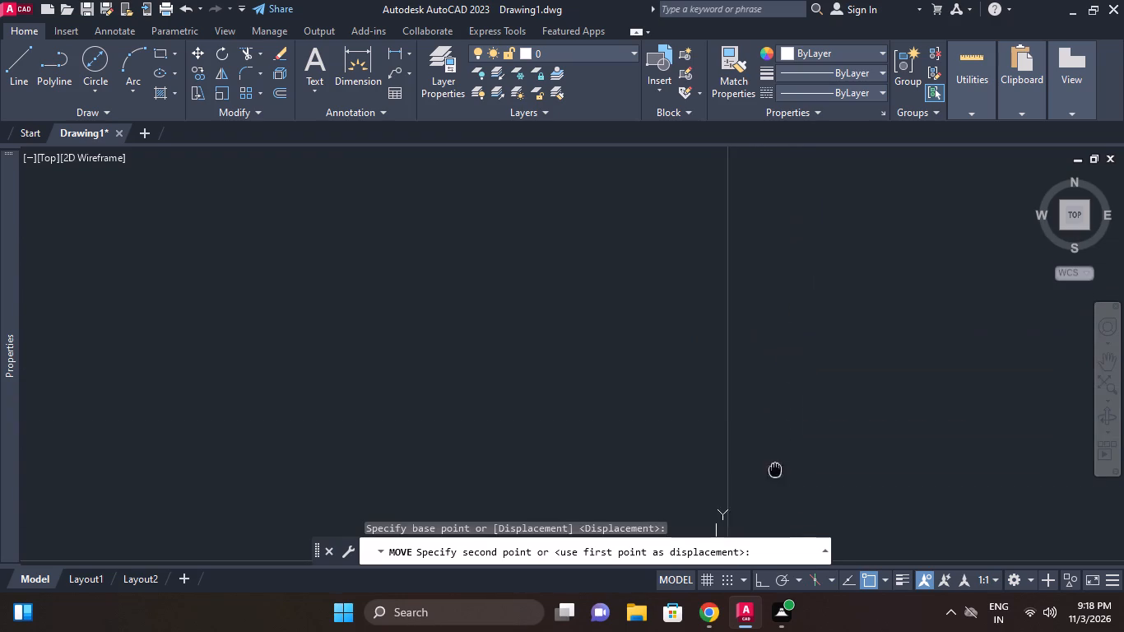
middle_click_drag(775, 470, 778, 453)
left_click(826, 317)
scroll(839, 257, "up", 3)
middle_click_drag(842, 258, 843, 381)
scroll(838, 375, "up", 1)
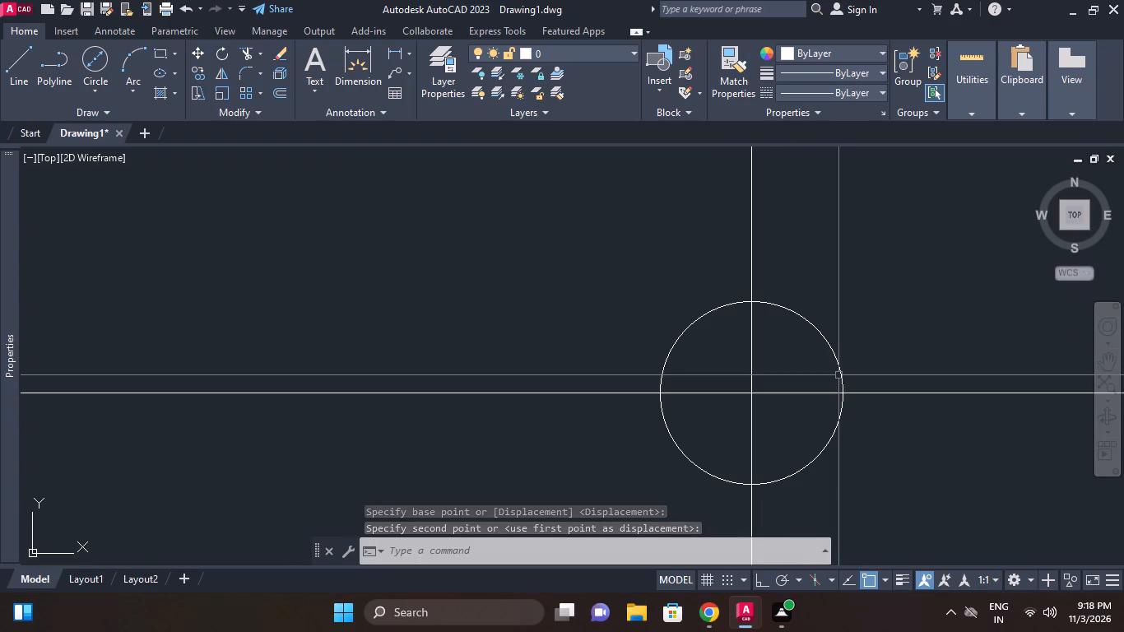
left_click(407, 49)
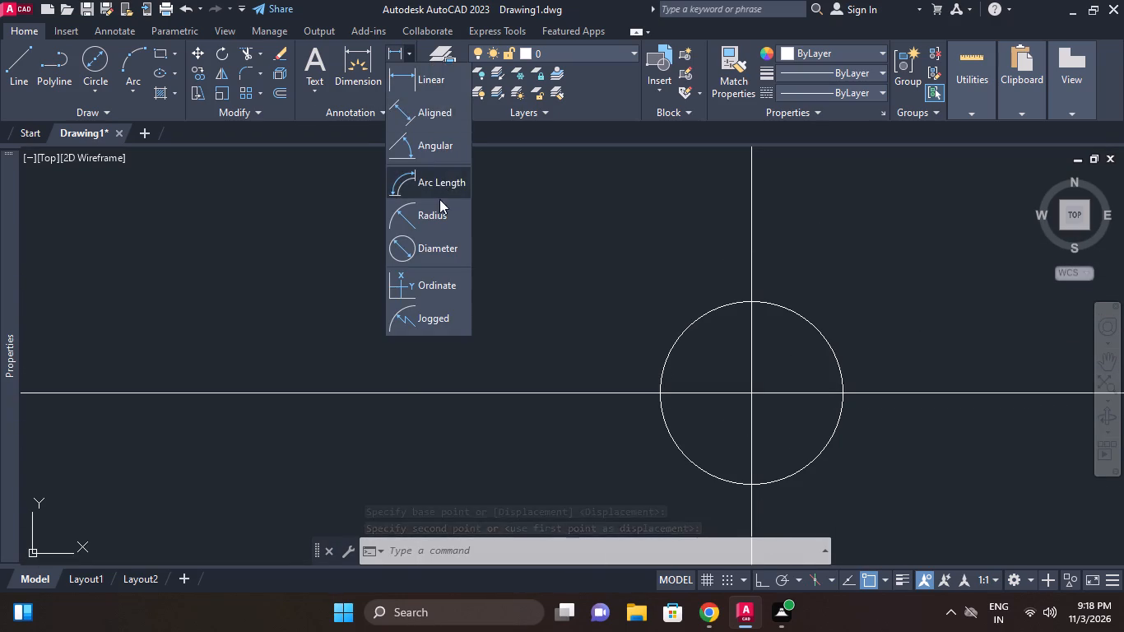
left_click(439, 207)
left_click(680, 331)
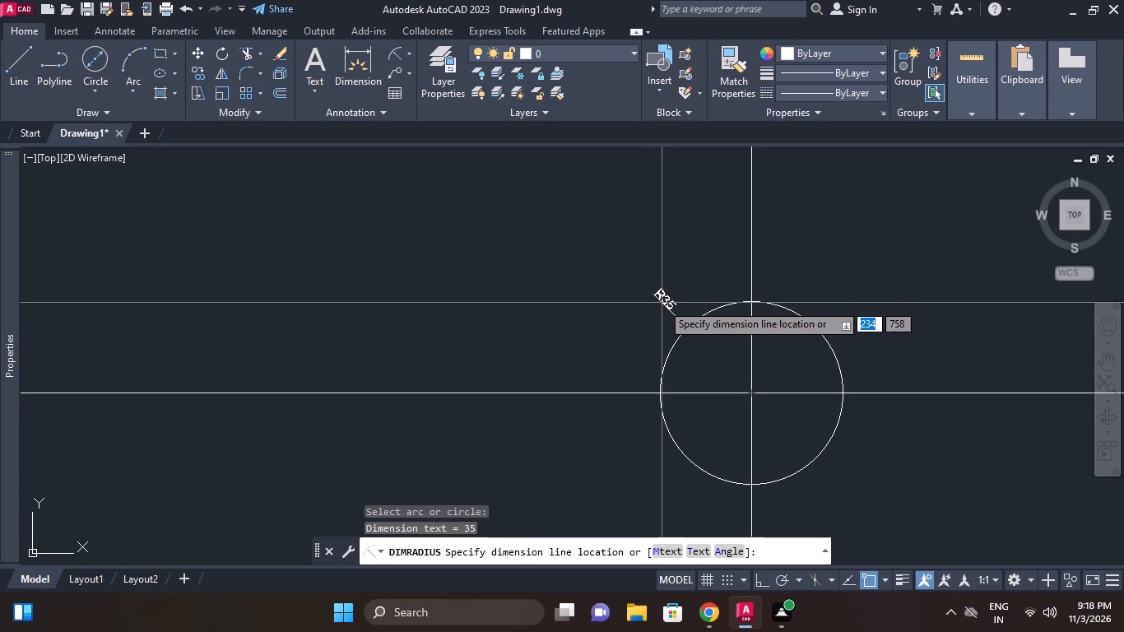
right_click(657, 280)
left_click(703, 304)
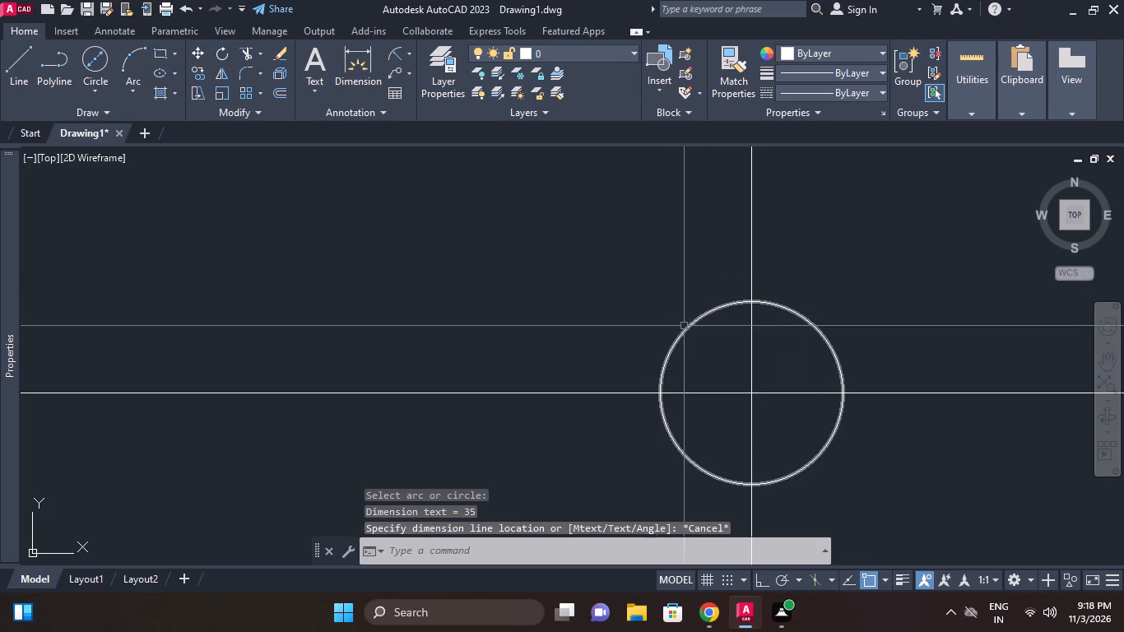
Draw a circle of radius 26 concentric with the radius 35 circle, centred on the intersection of the construction lines.
left_click(100, 100)
left_click(146, 130)
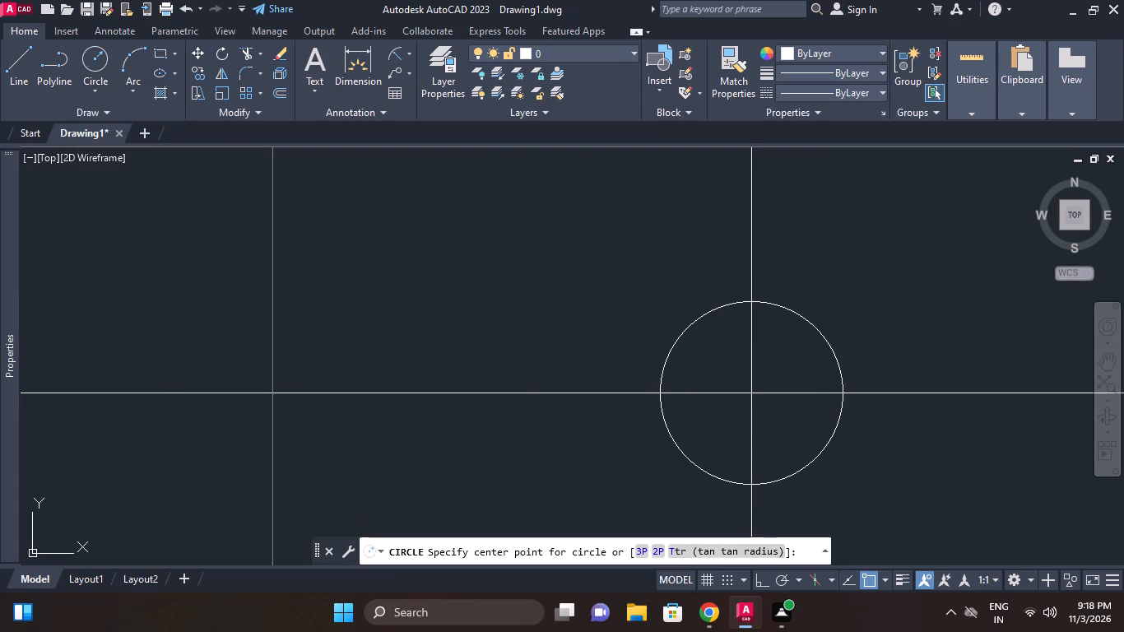
left_click(750, 388)
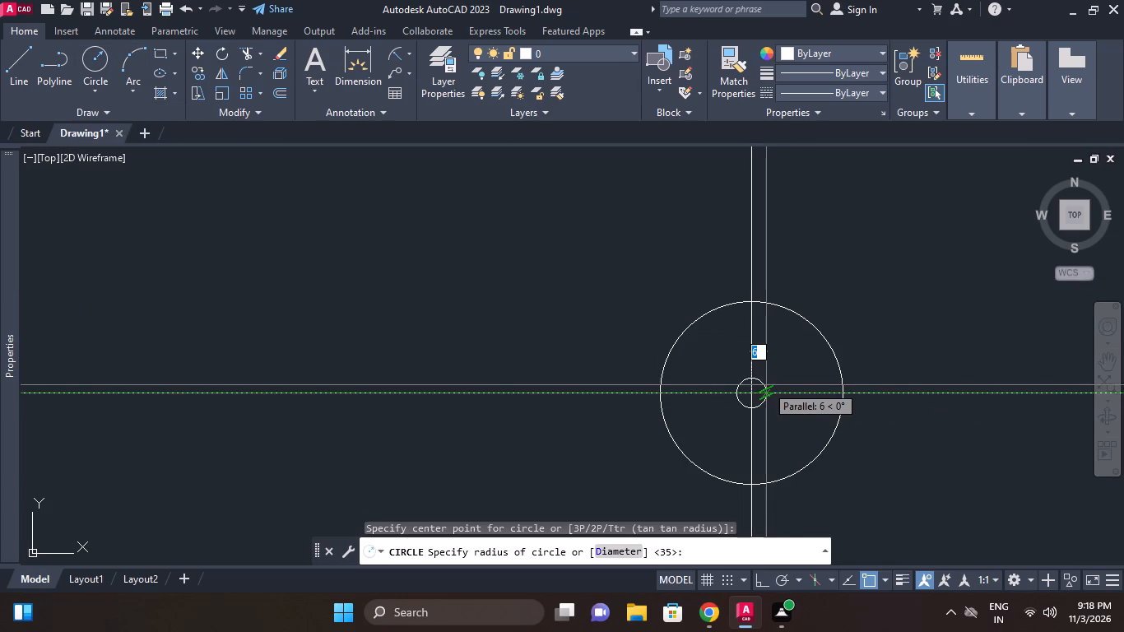
type("26")
key("Return")
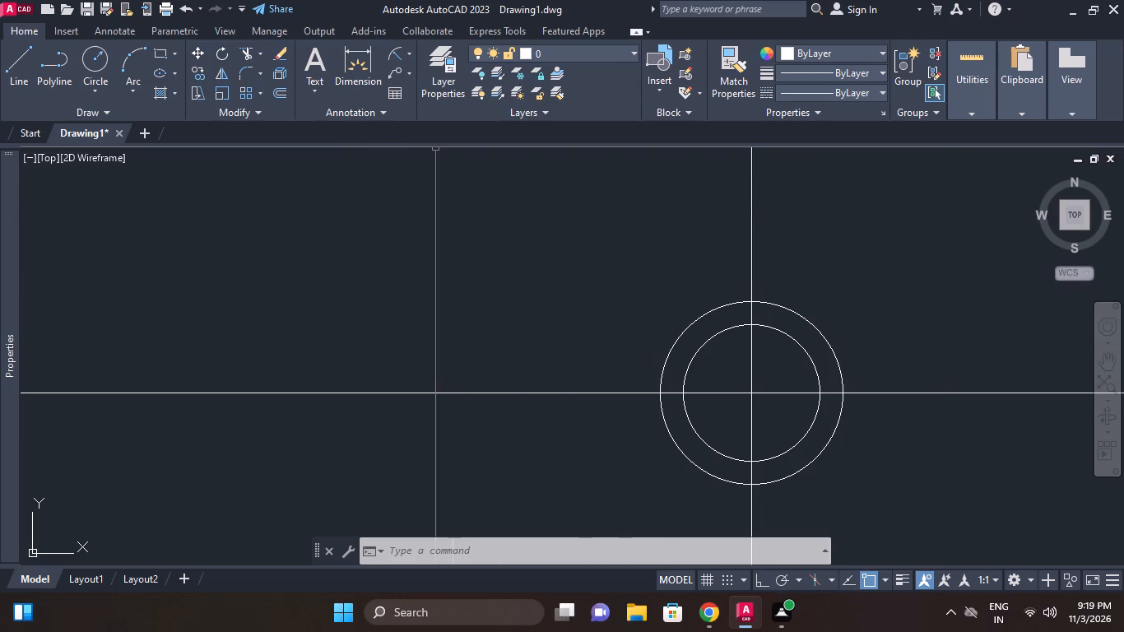
Draw a circle of diameter 6 centred where the radius 26 circle crosses the horizontal construction line on its left side.
left_click(87, 93)
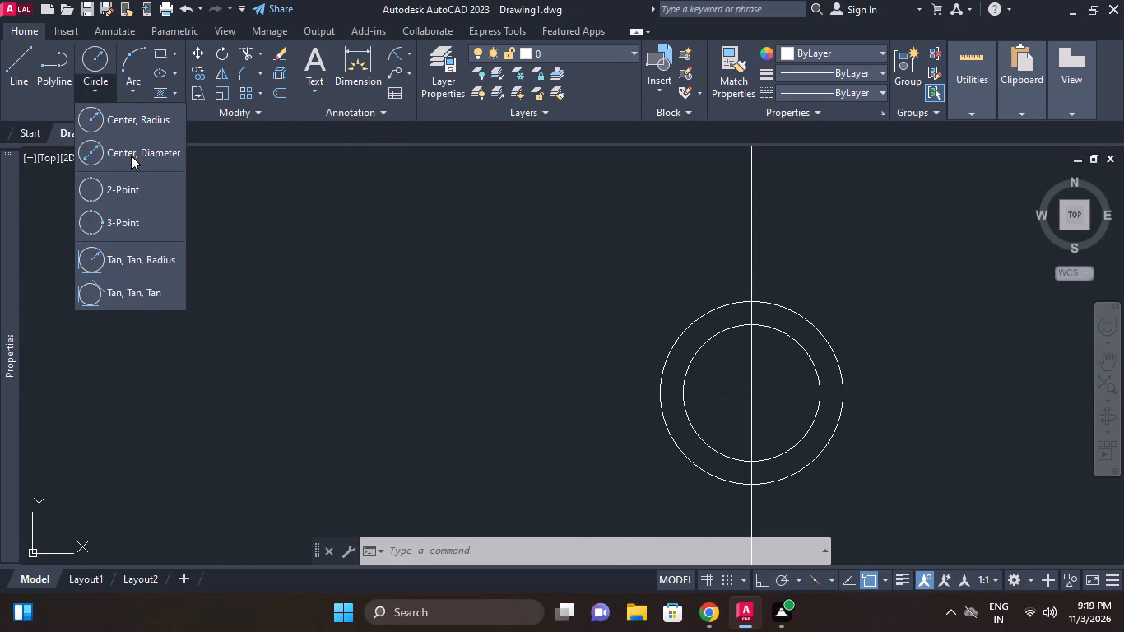
left_click(131, 156)
scroll(656, 430, "up", 1)
left_click(698, 375)
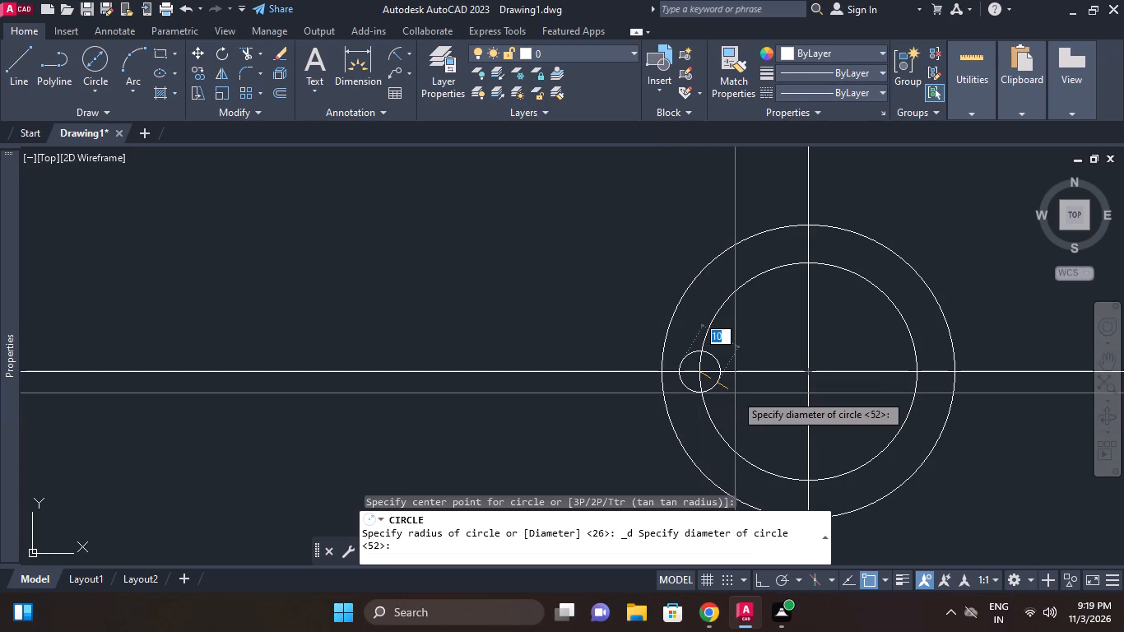
key("6")
key("Return")
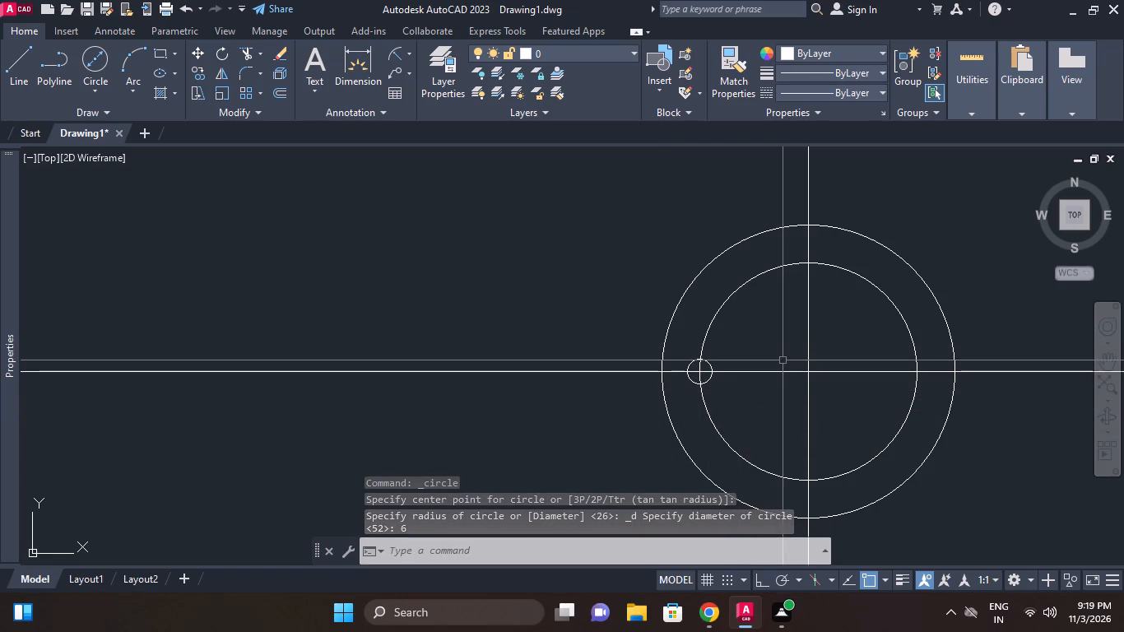
Create a polar array of the diameter 6 circle around the common centre, with 6 items filling 360 degrees.
left_click(711, 367)
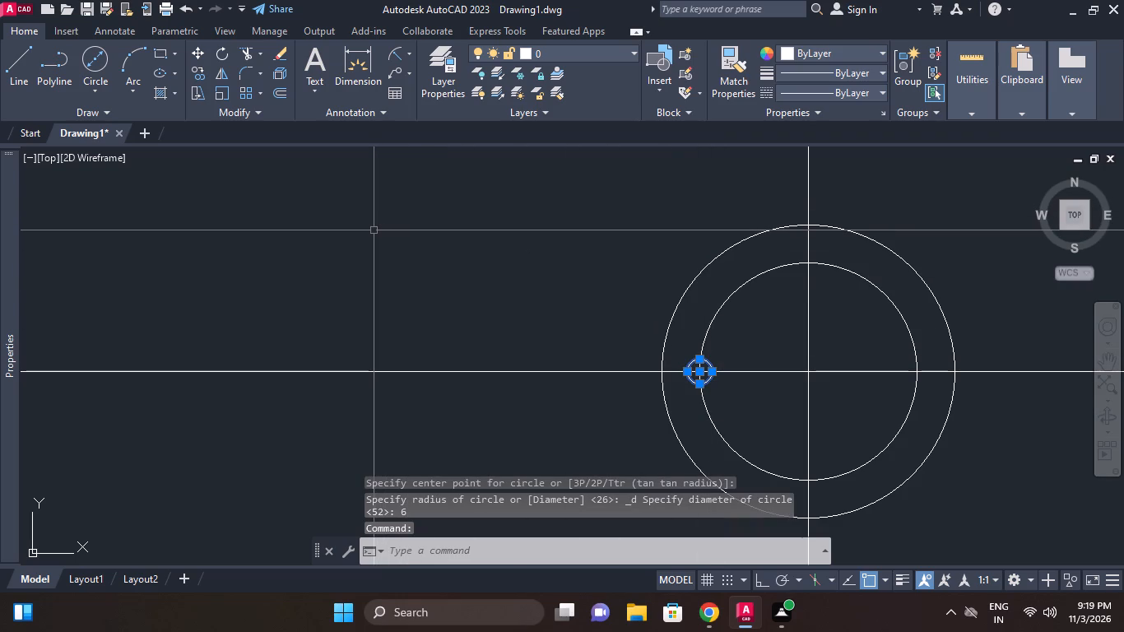
left_click(259, 95)
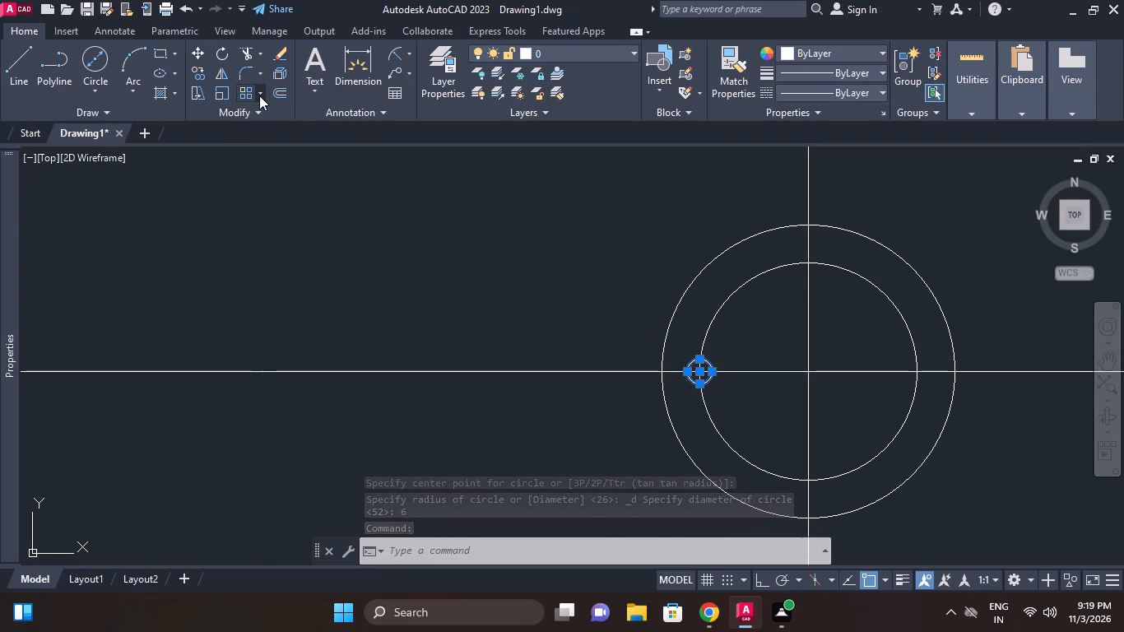
left_click(280, 188)
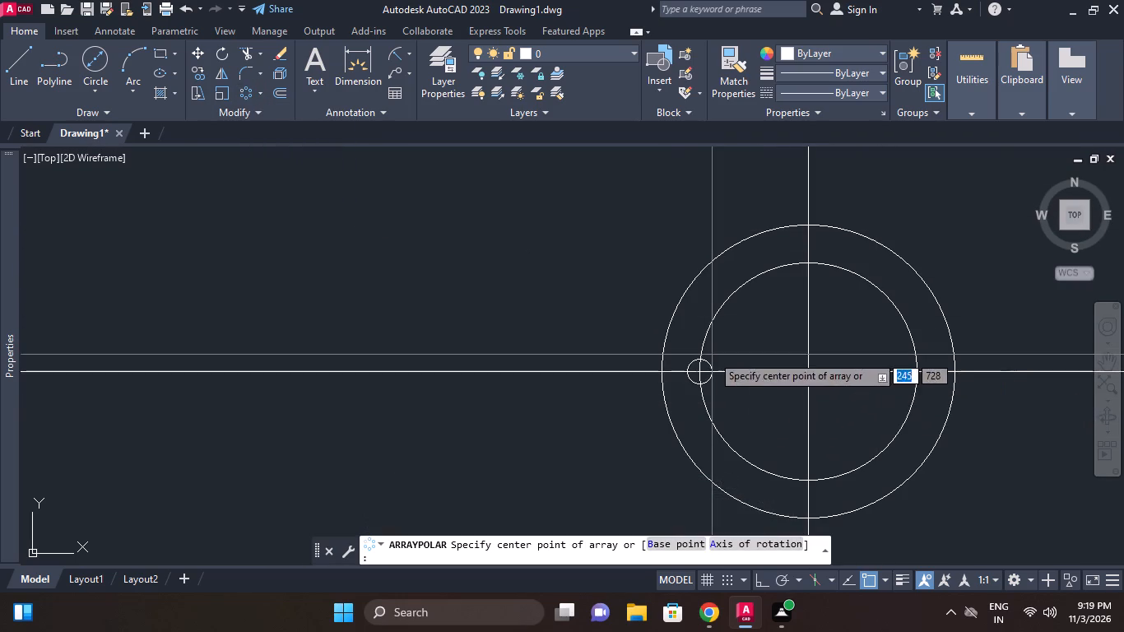
left_click(806, 374)
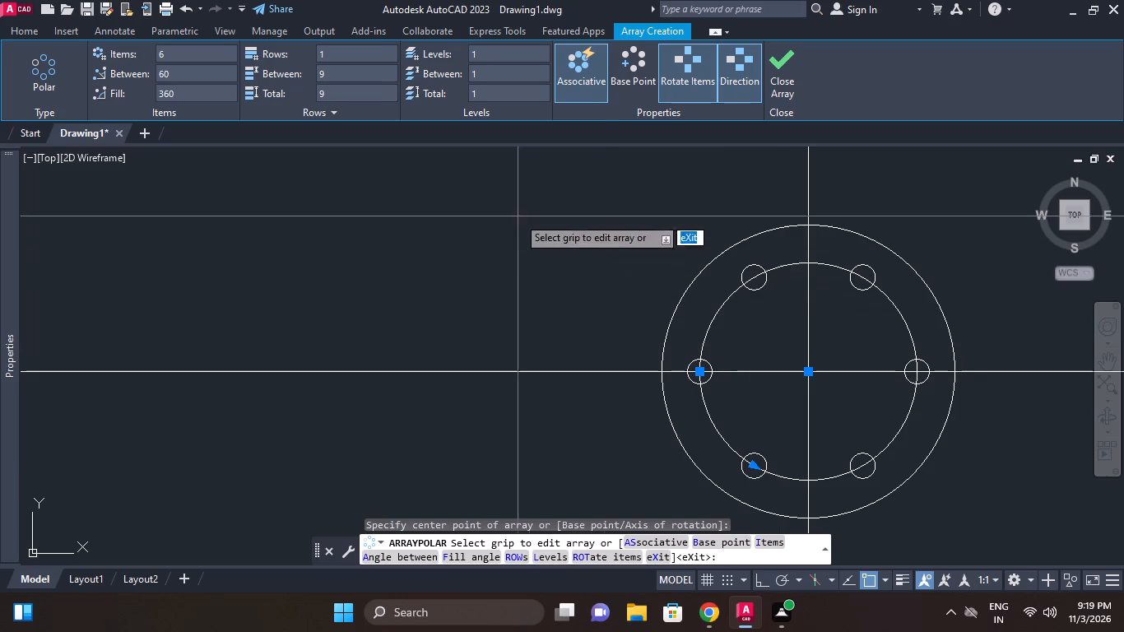
left_click(767, 78)
Explode the polar array of small circles into separate objects.
left_click(769, 283)
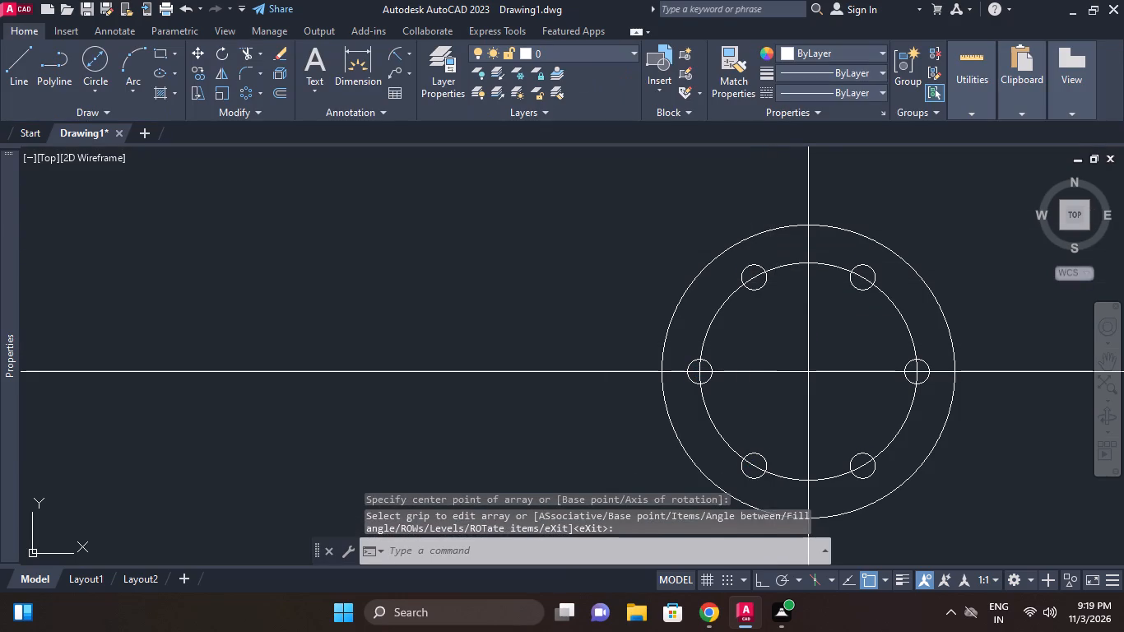
key("x")
key("space")
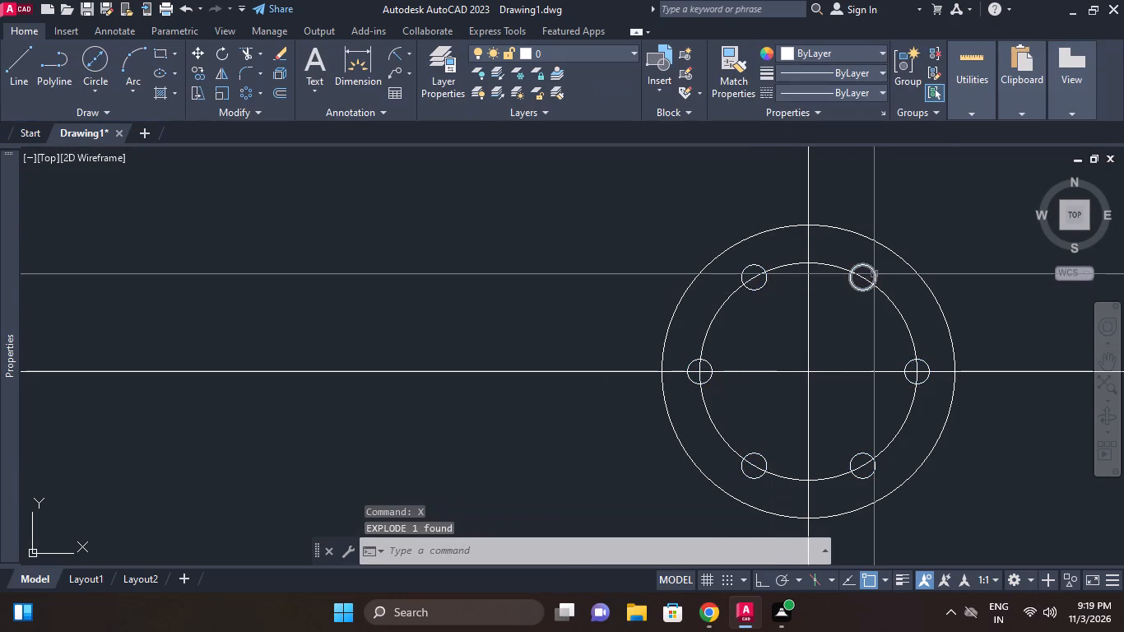
Erase the three diameter 6 circles on the right half of the radius 26 circle.
left_click(874, 274)
left_click(922, 363)
middle_click_drag(945, 360, 936, 290)
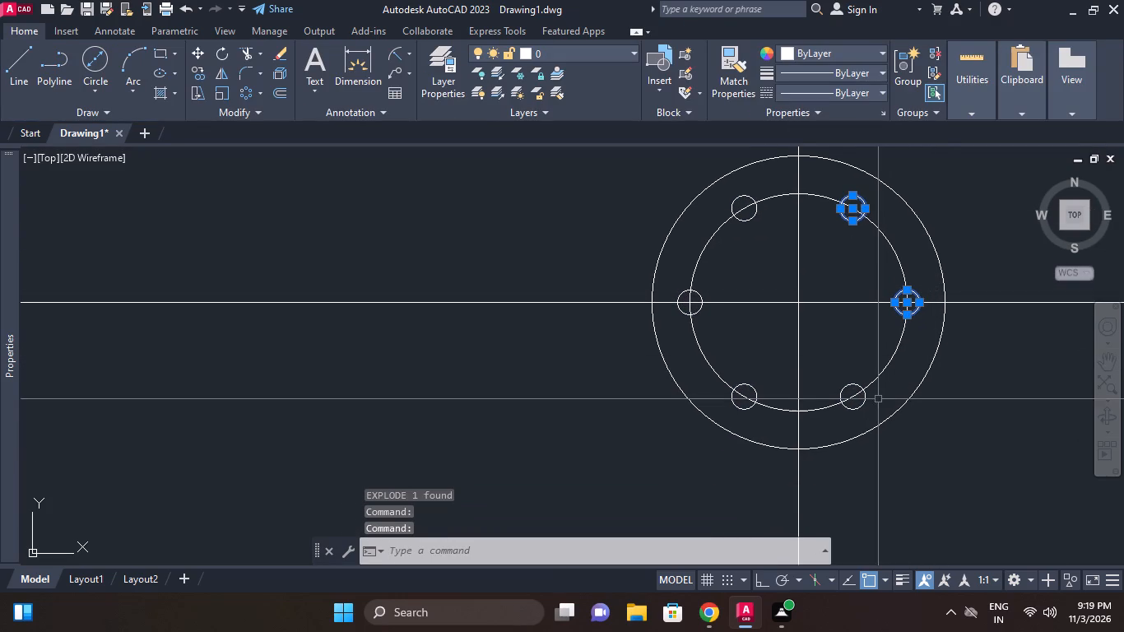
left_click(868, 401)
right_click(862, 323)
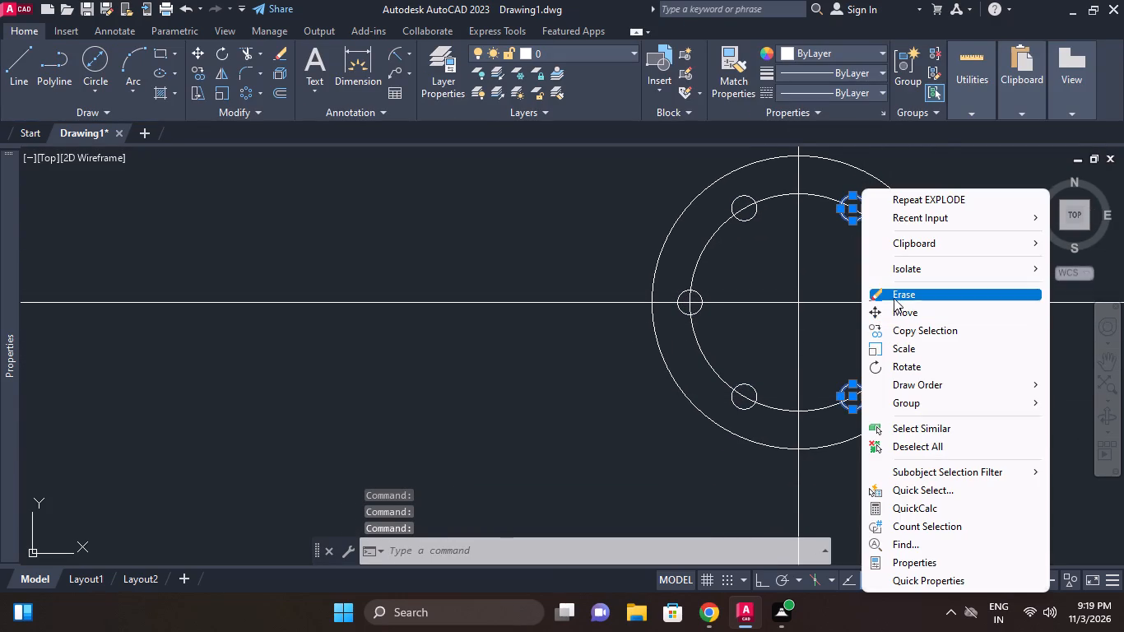
left_click(894, 298)
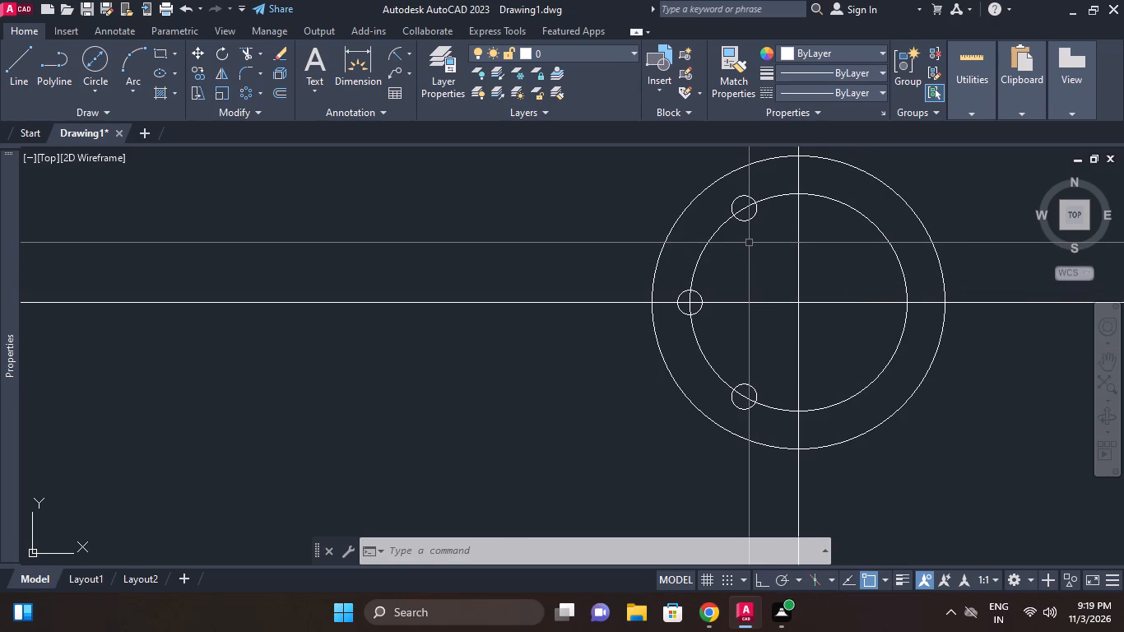
Load the CENTER linetype from acad.lin into the drawing.
left_click(715, 232)
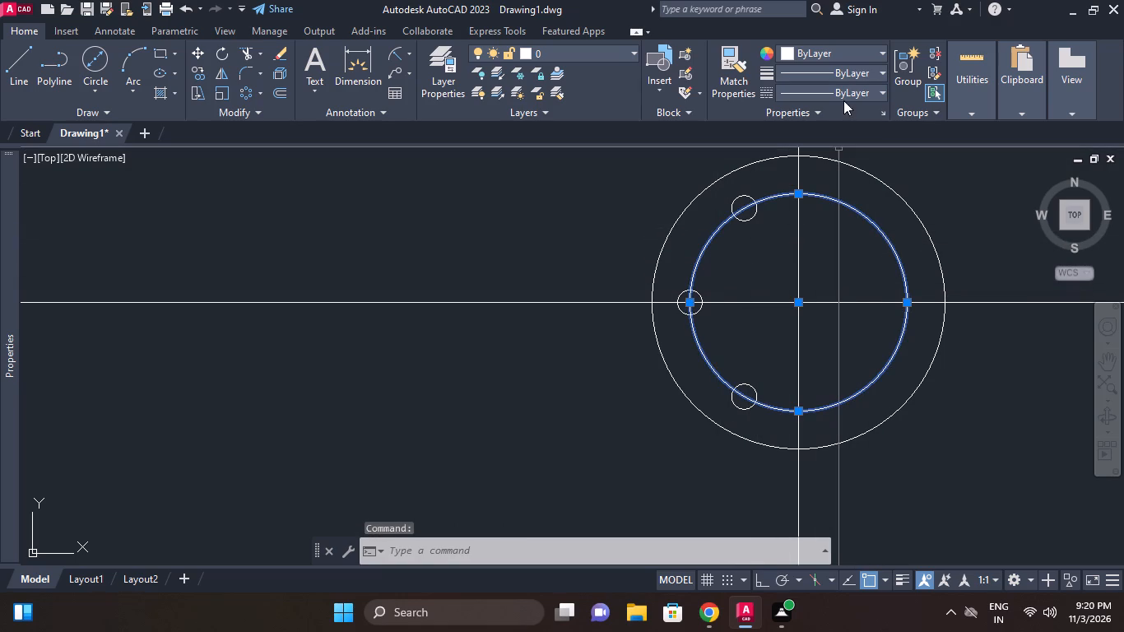
key("Escape")
left_click(844, 93)
left_click(810, 174)
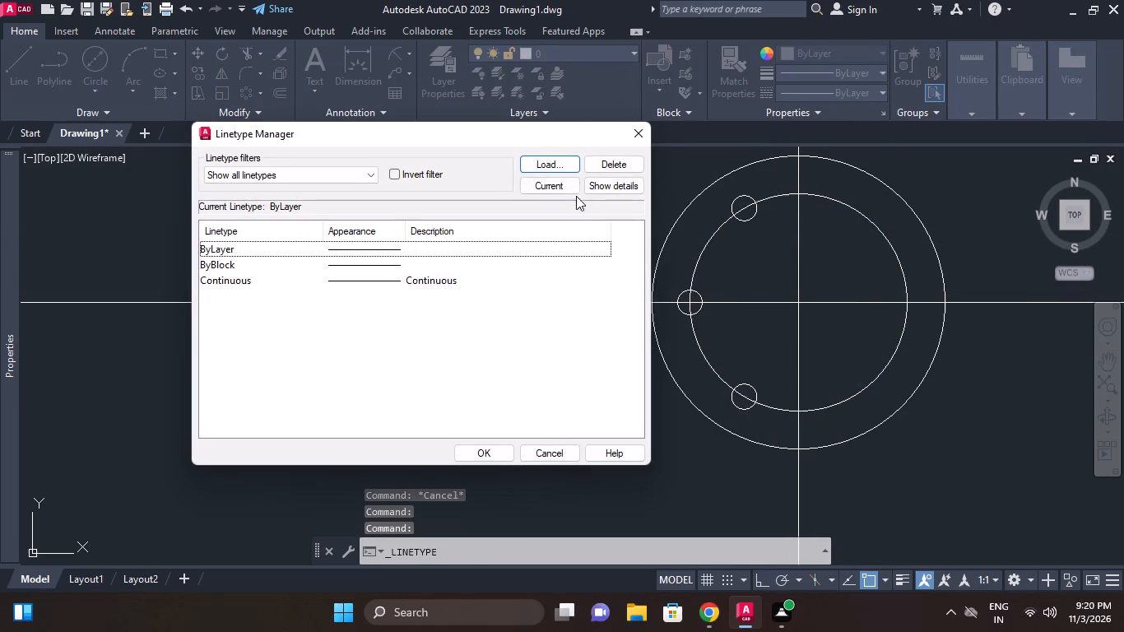
left_click(537, 156)
scroll(378, 305, "down", 6)
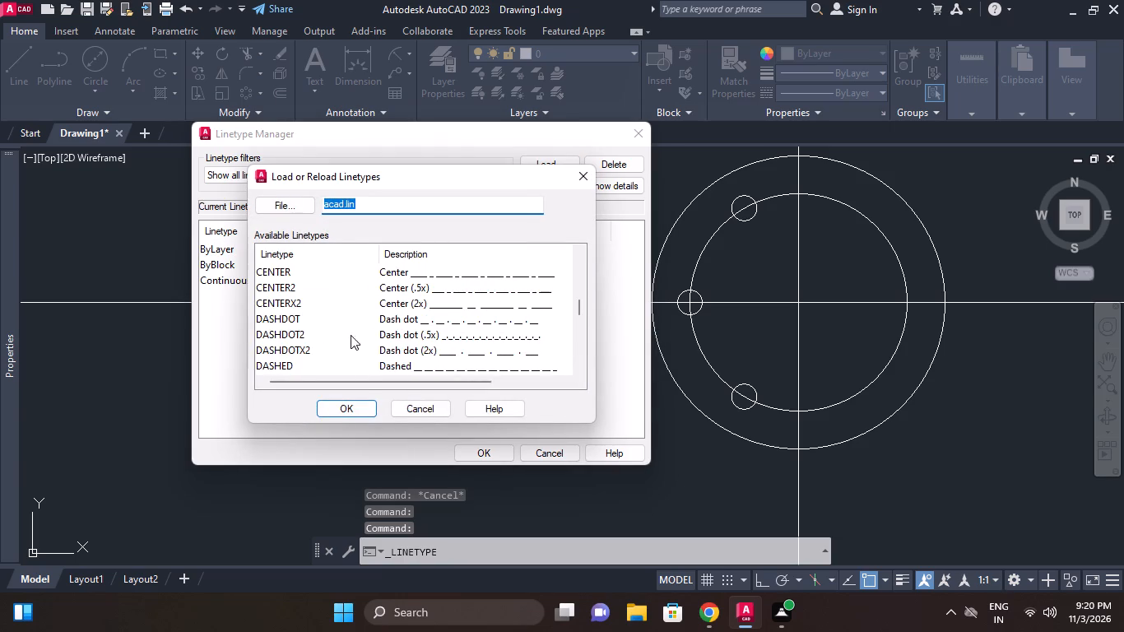
scroll(337, 344, "down", 2)
scroll(296, 345, "up", 3)
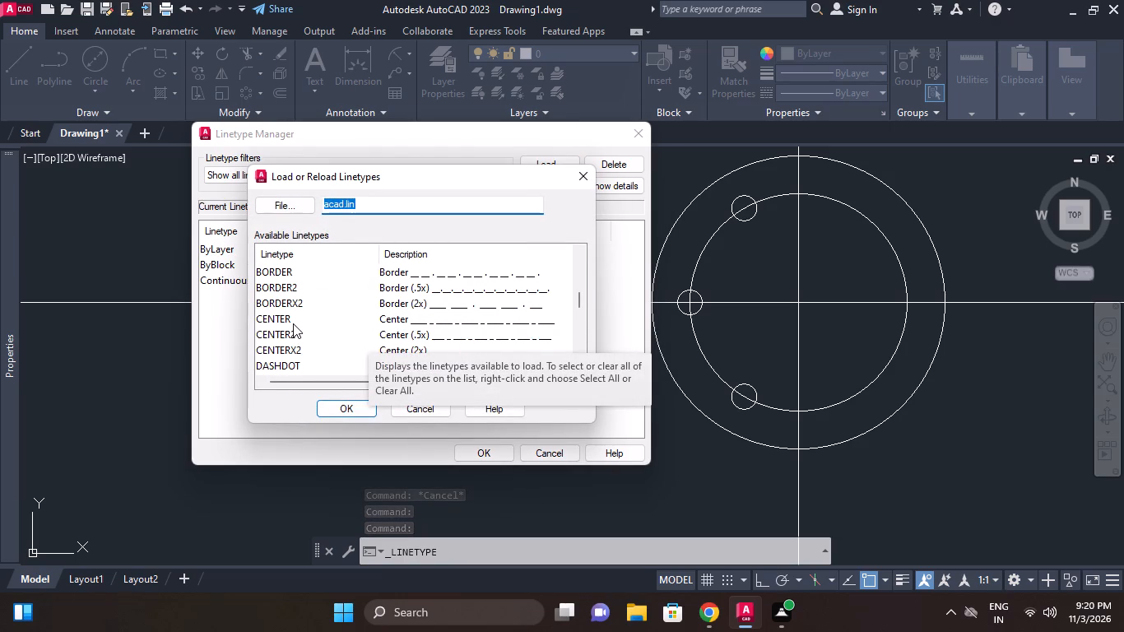
left_click(293, 323)
left_click(349, 411)
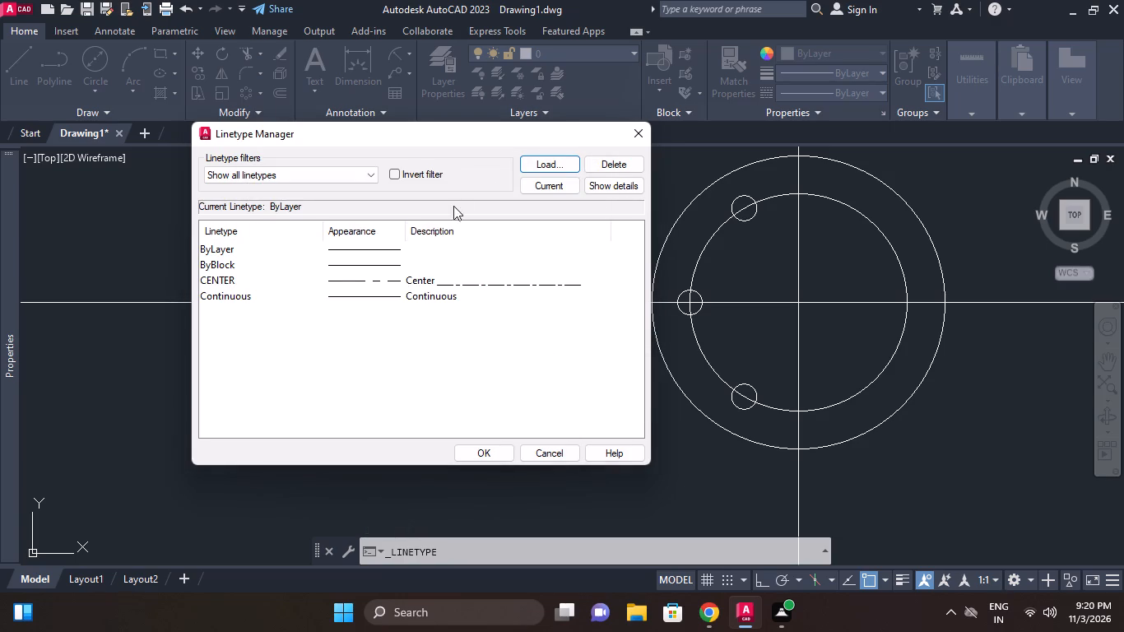
Load the HIDDEN linetype from acad.lin into the drawing and finish the linetype setup.
left_click(546, 165)
scroll(430, 308, "down", 6)
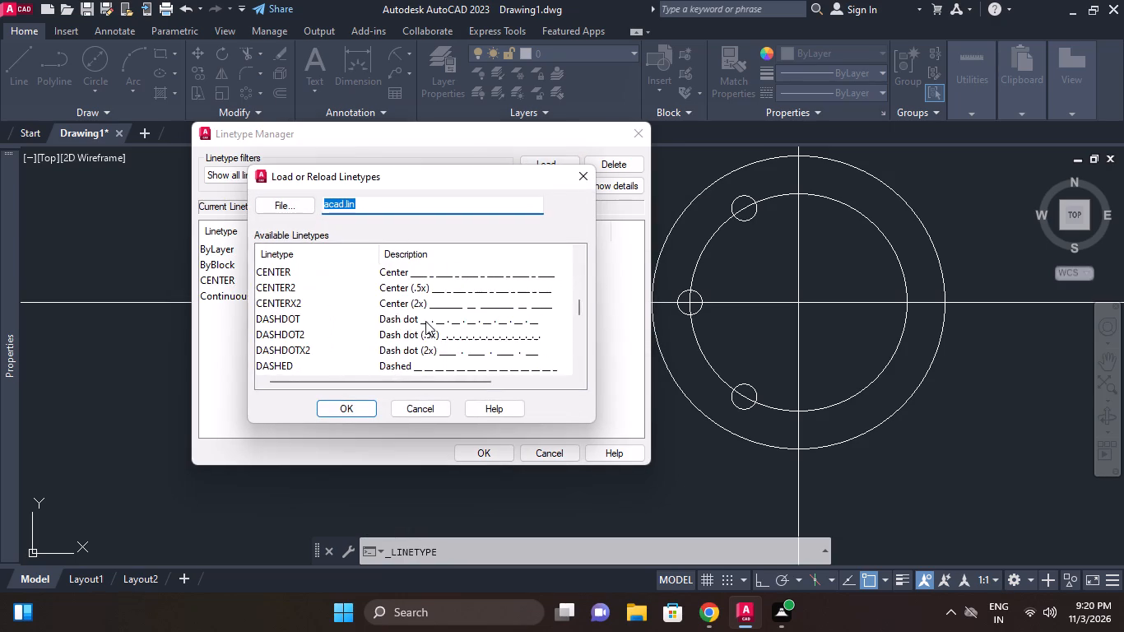
scroll(425, 321, "down", 6)
left_click(298, 269)
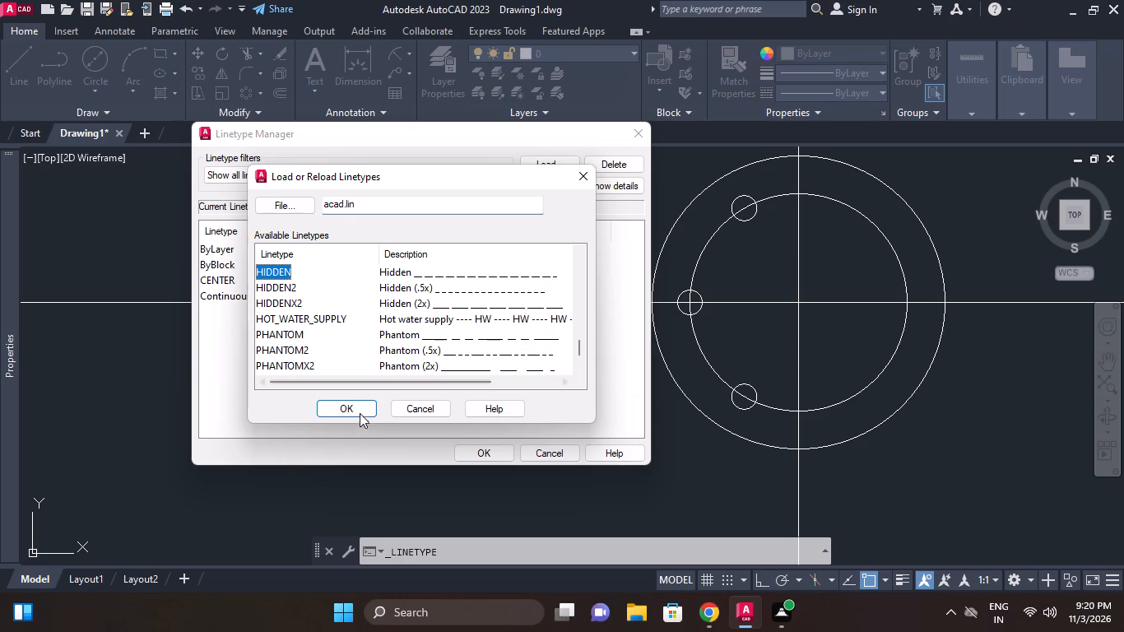
left_click(359, 407)
left_click(472, 453)
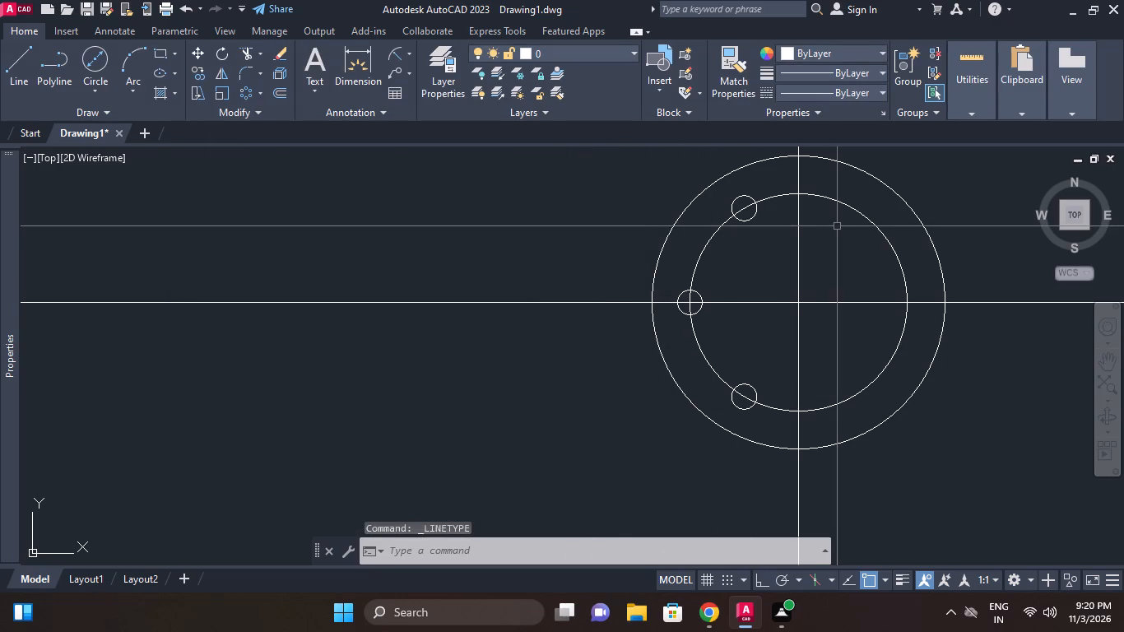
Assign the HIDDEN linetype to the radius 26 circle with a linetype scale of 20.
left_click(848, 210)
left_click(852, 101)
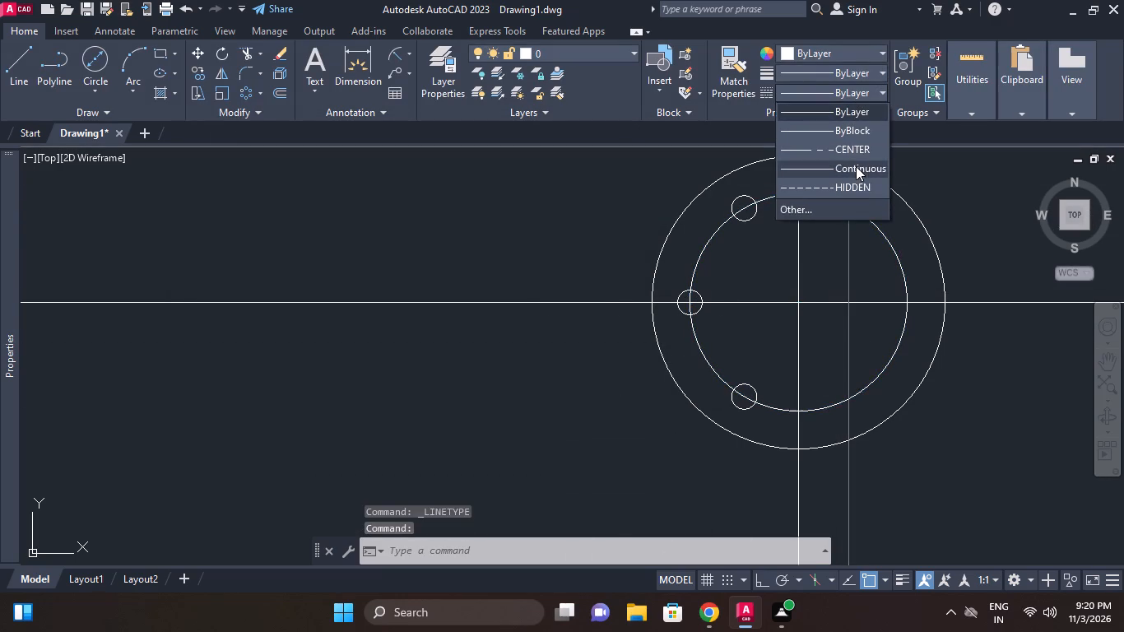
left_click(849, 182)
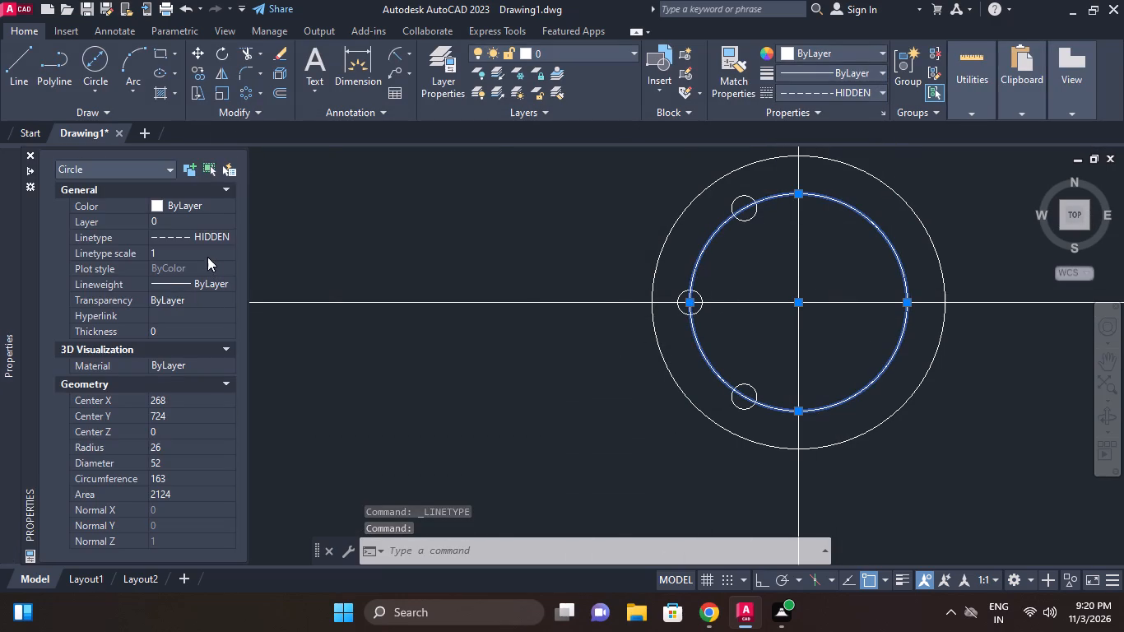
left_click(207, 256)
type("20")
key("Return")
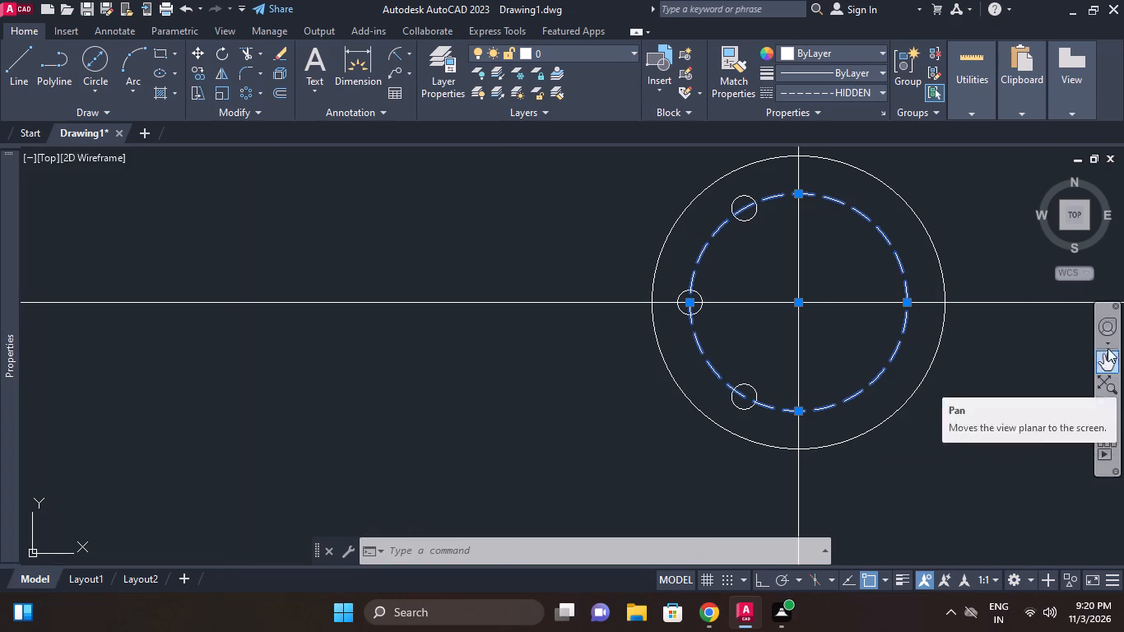
Change the radius 26 circle to the CENTER linetype, trying a linetype scale of 10 and settling on 8.
left_click(868, 85)
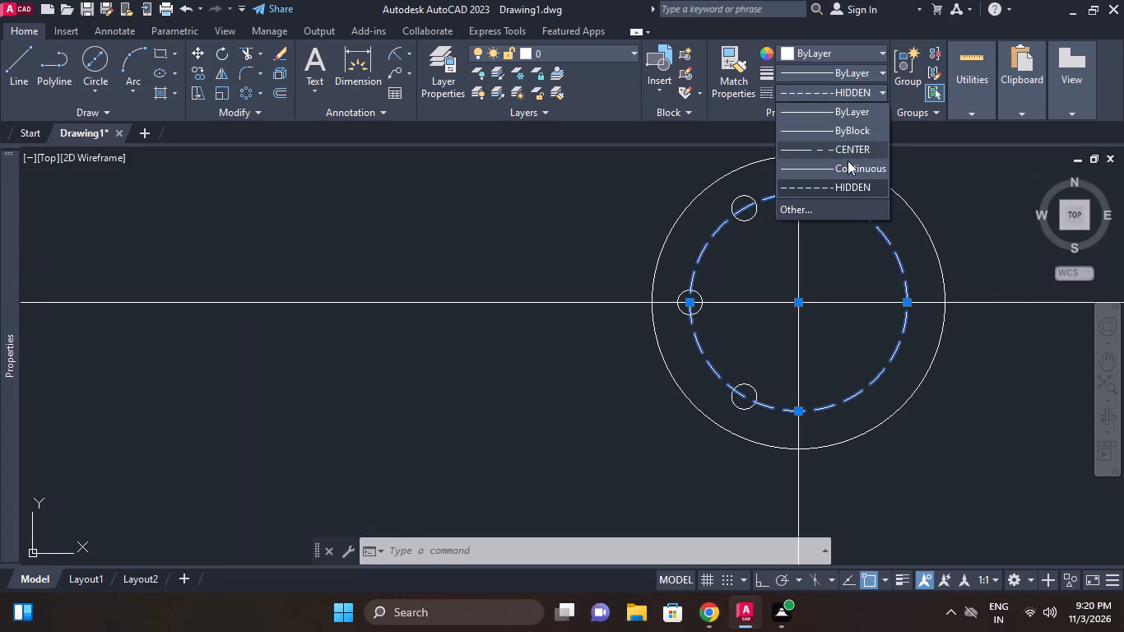
left_click(848, 155)
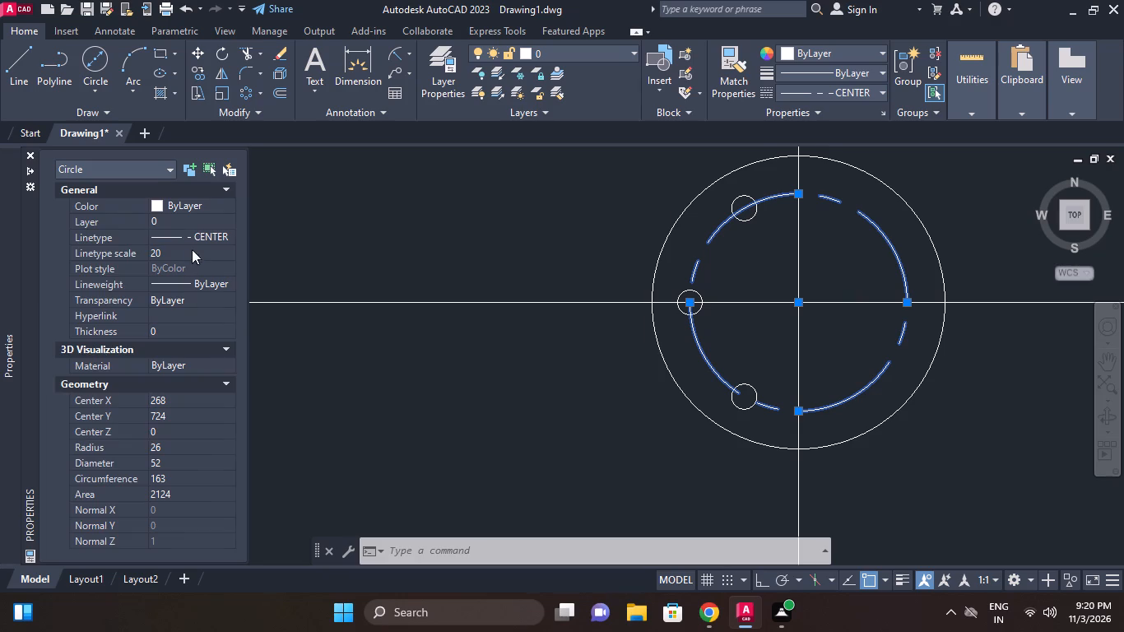
left_click(192, 249)
type("10")
key("Return")
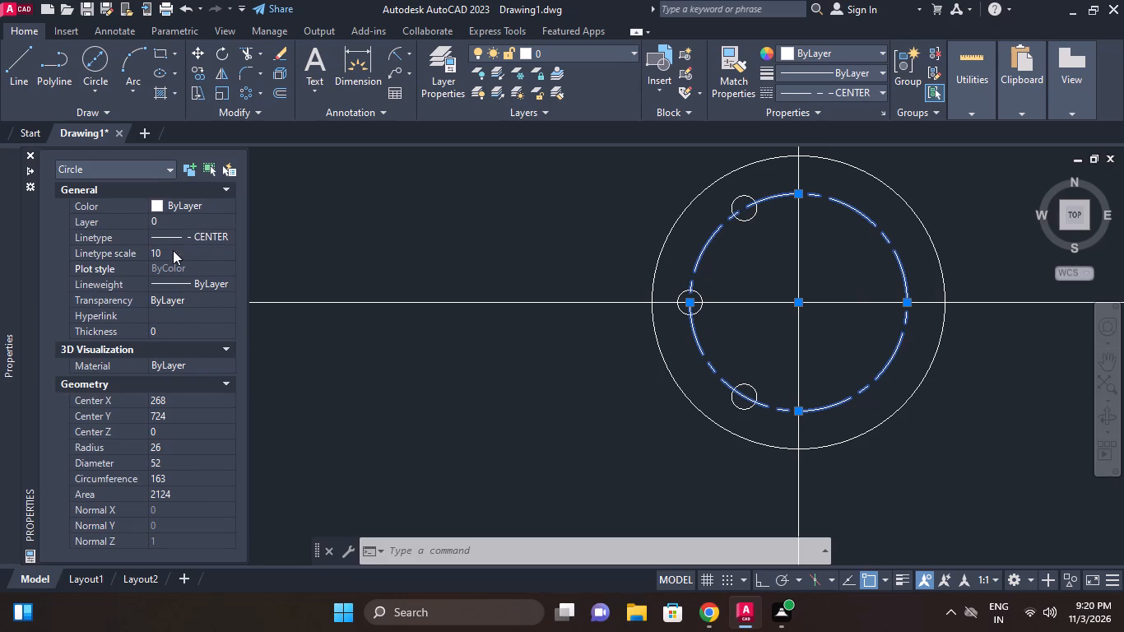
left_click(173, 249)
key("8")
key("Return")
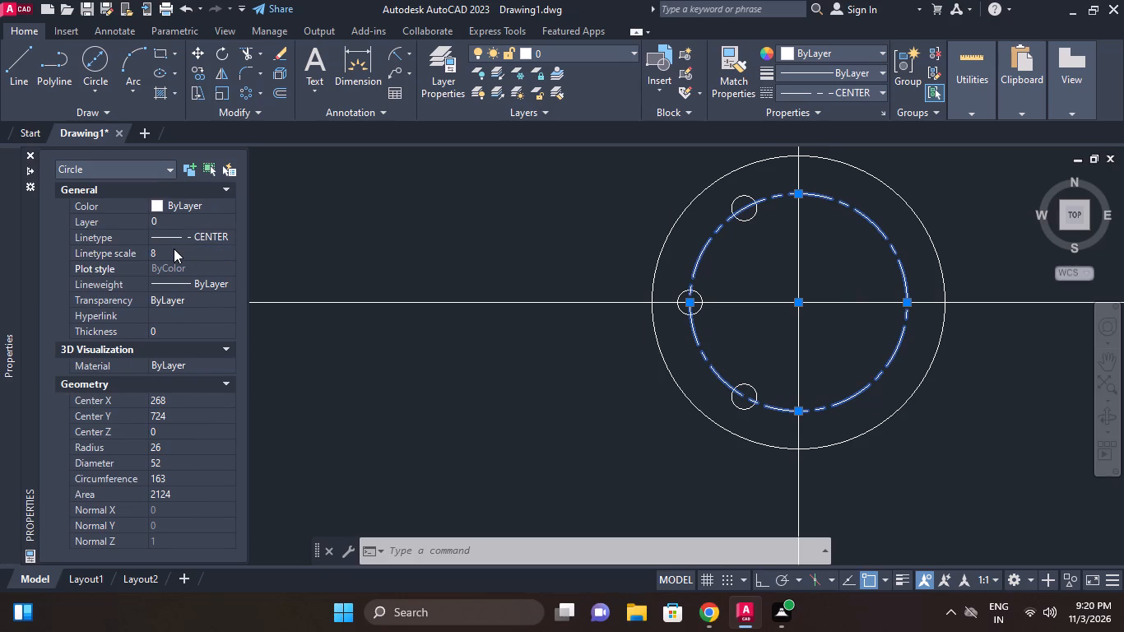
Change the colour of the radius 26 CENTER linetype circle to grey from the index colours.
left_click(861, 91)
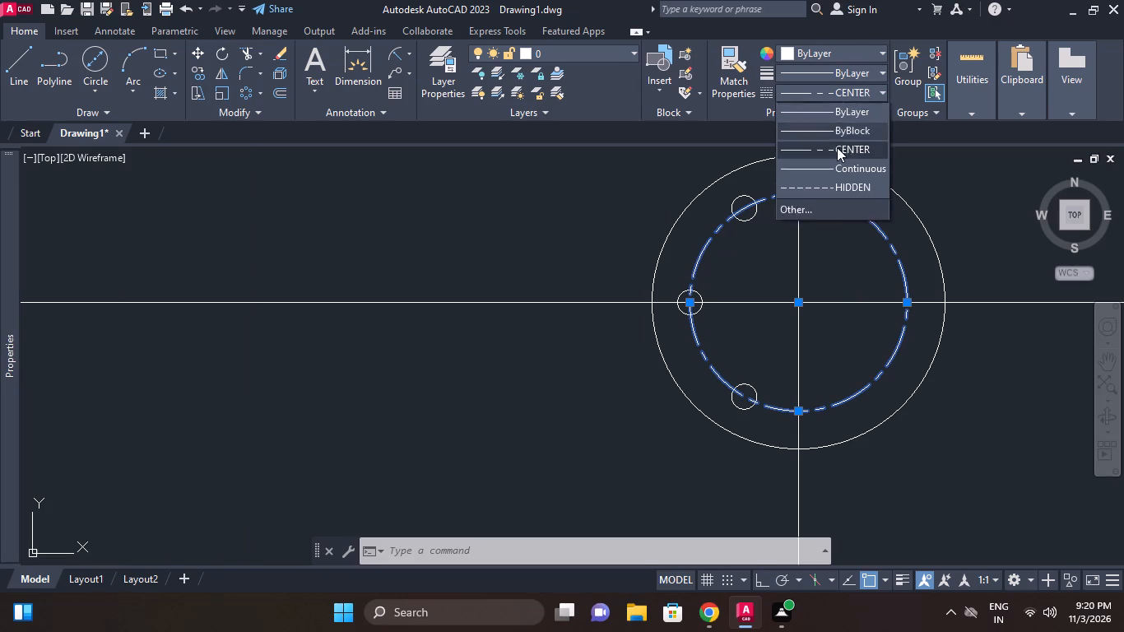
left_click(848, 54)
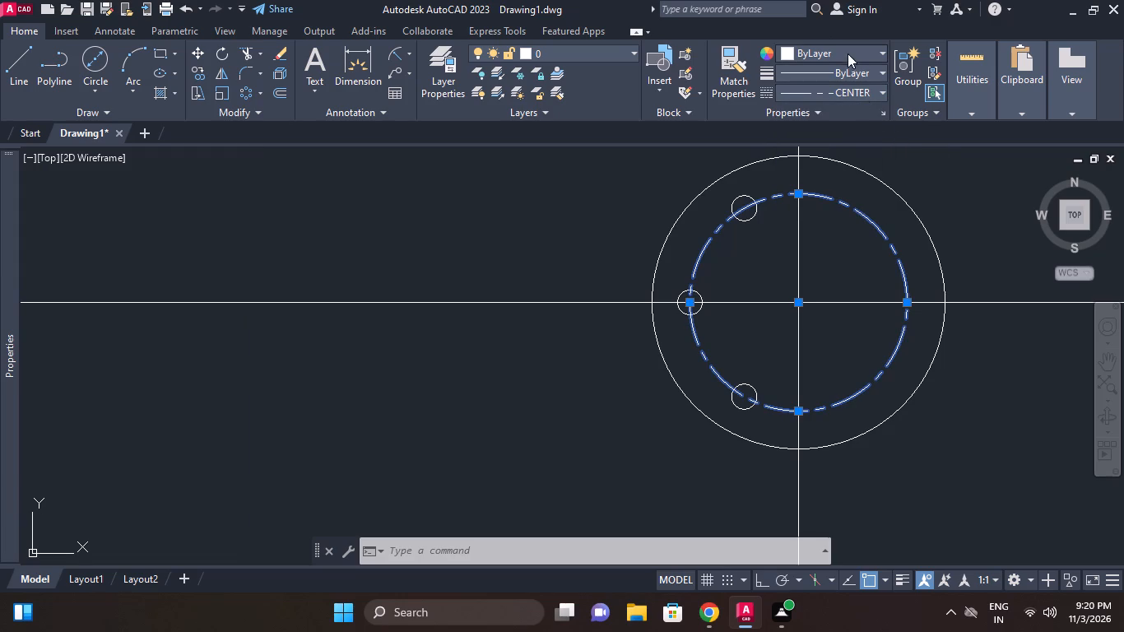
left_click(848, 55)
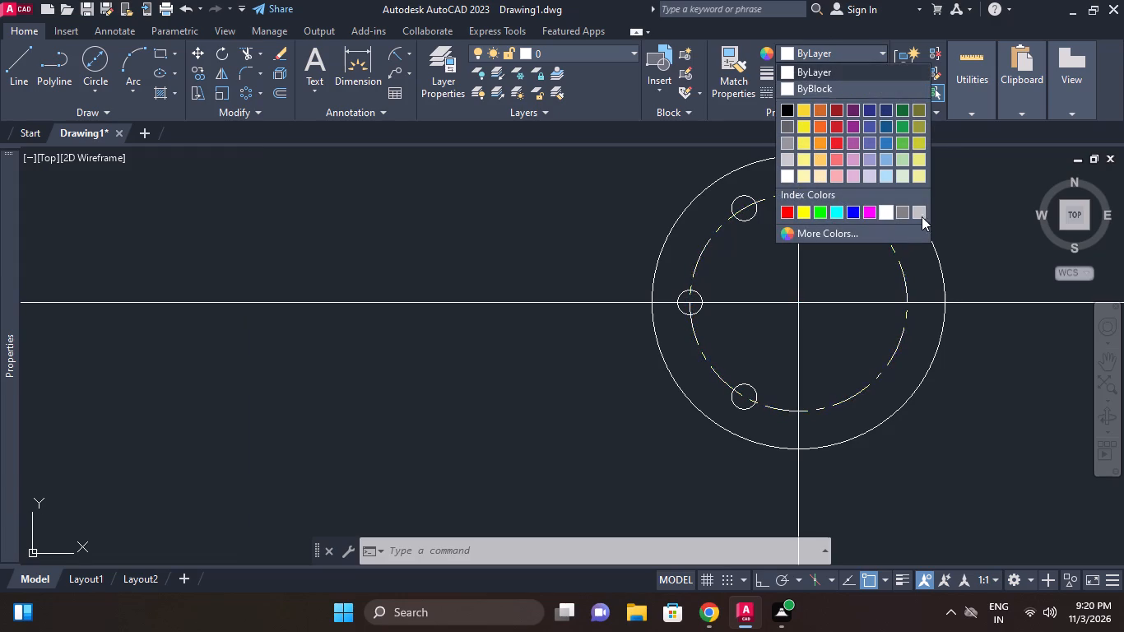
left_click(896, 214)
key("Escape")
key("Escape")
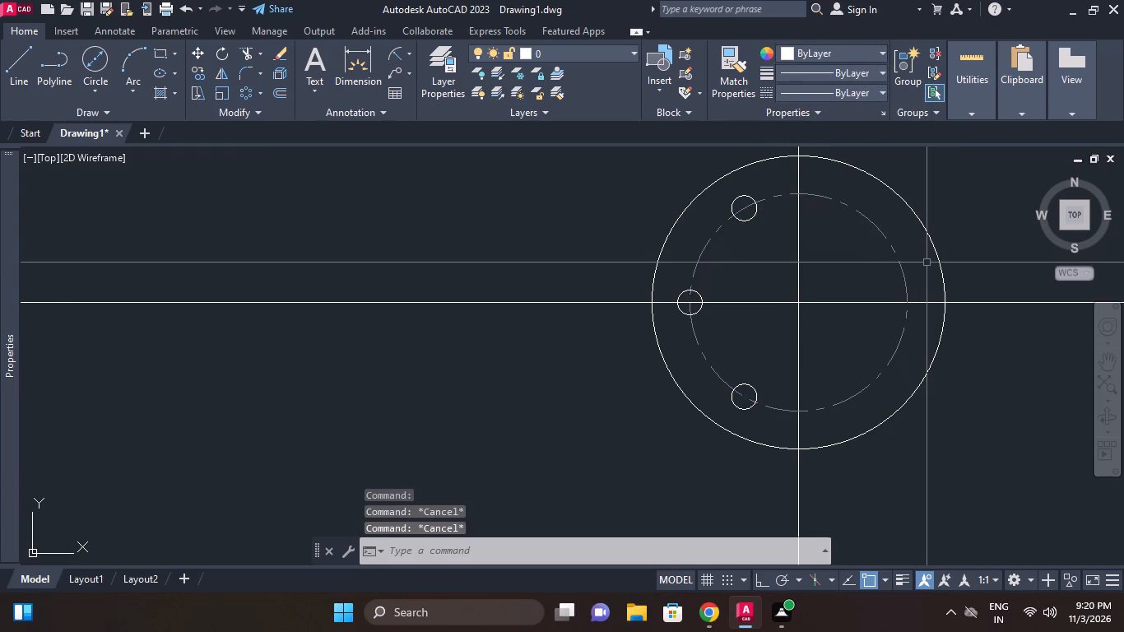
Trim away the right halves of the radius 26 centre-line circle and the radius 35 outline at the vertical line.
left_click(242, 57)
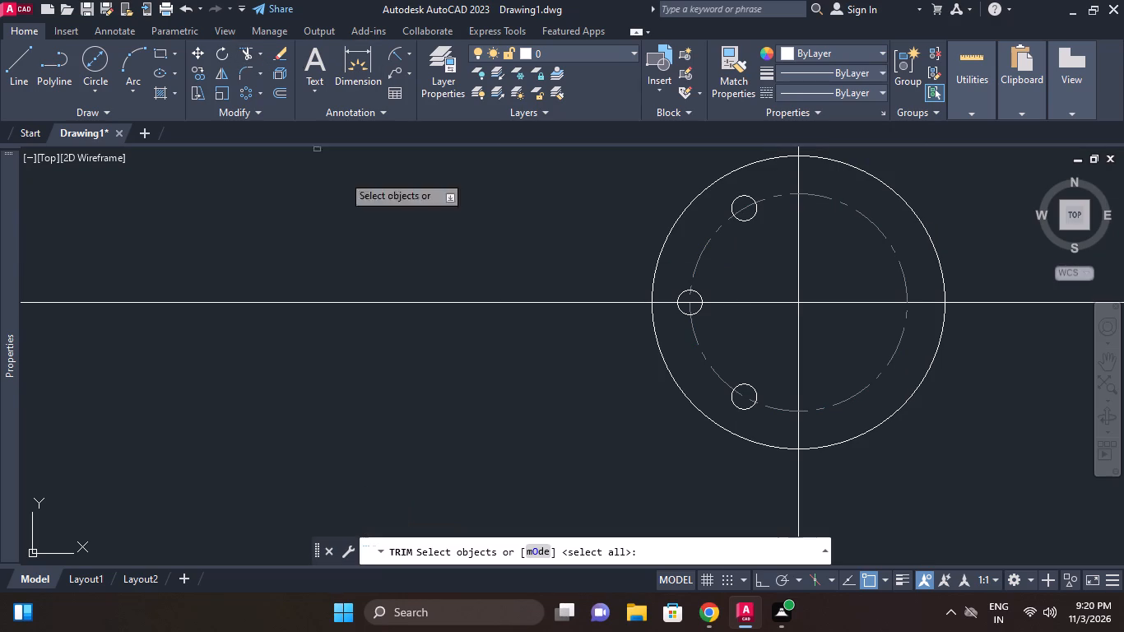
right_click(380, 214)
left_click(432, 223)
left_click(826, 199)
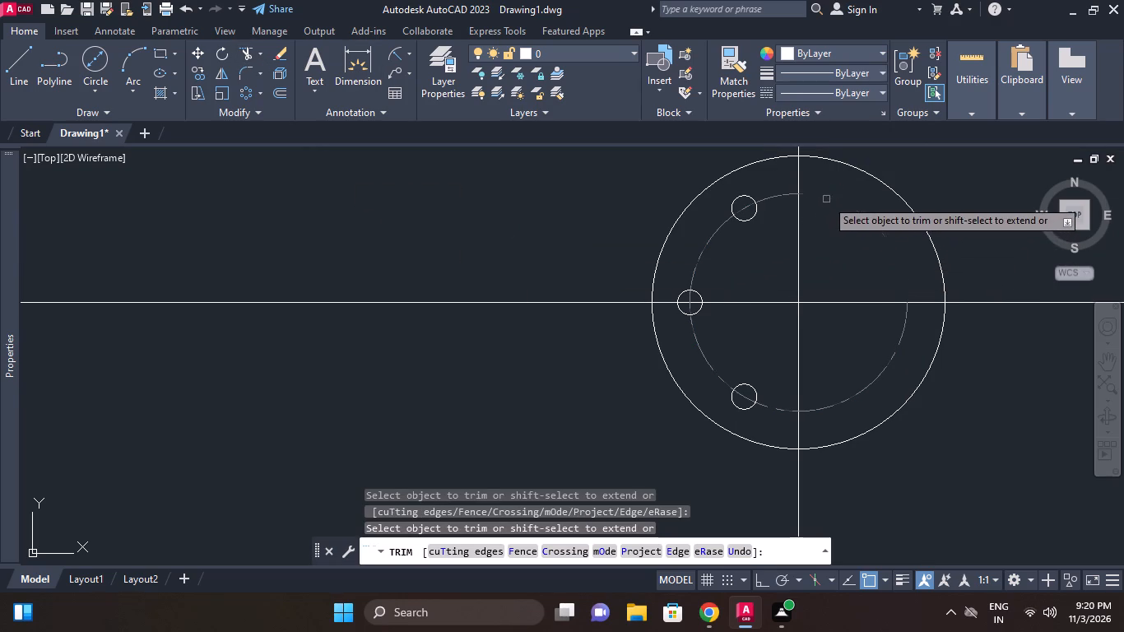
left_click(906, 184)
left_click(897, 194)
left_click_drag(899, 321, 899, 332)
left_click(894, 366)
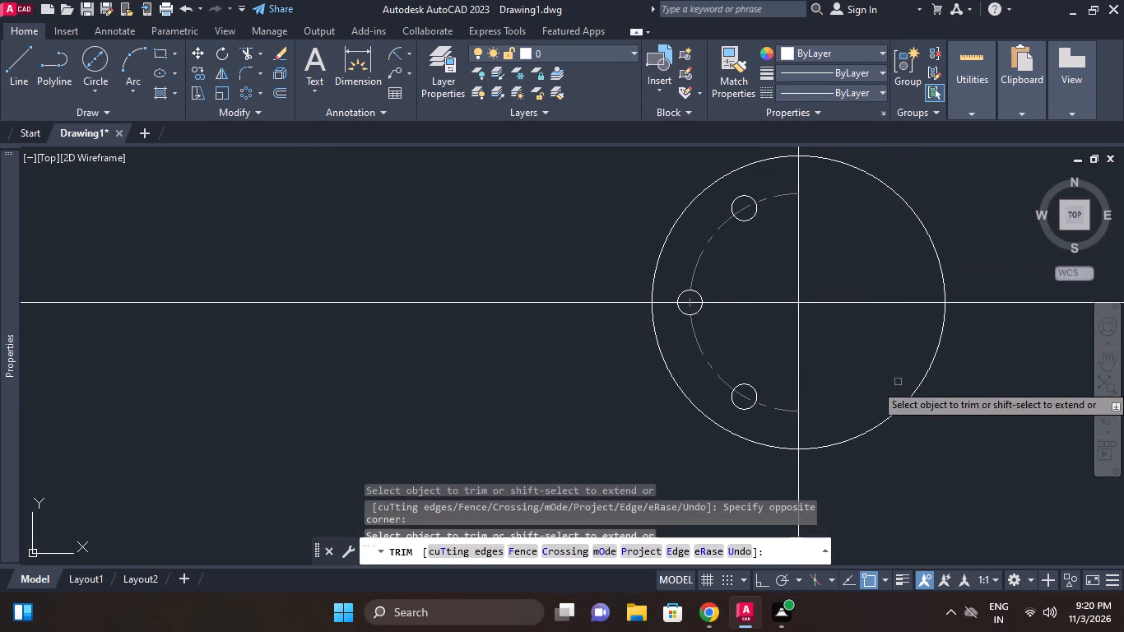
left_click(931, 412)
left_click(903, 373)
left_click(945, 222)
left_click(885, 219)
right_click(885, 213)
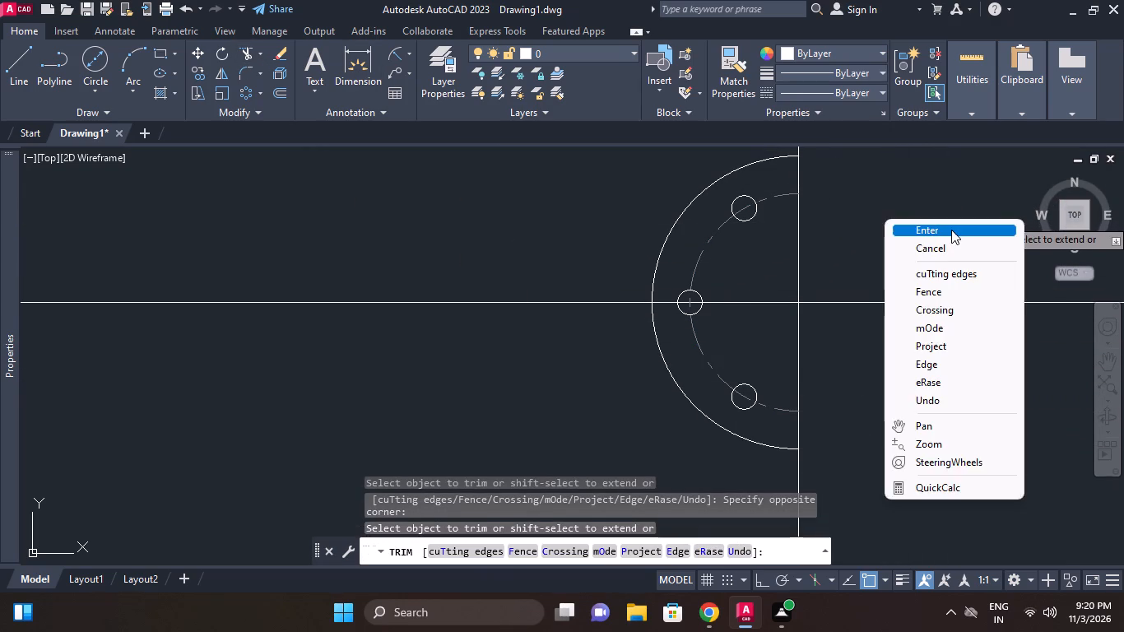
left_click(951, 230)
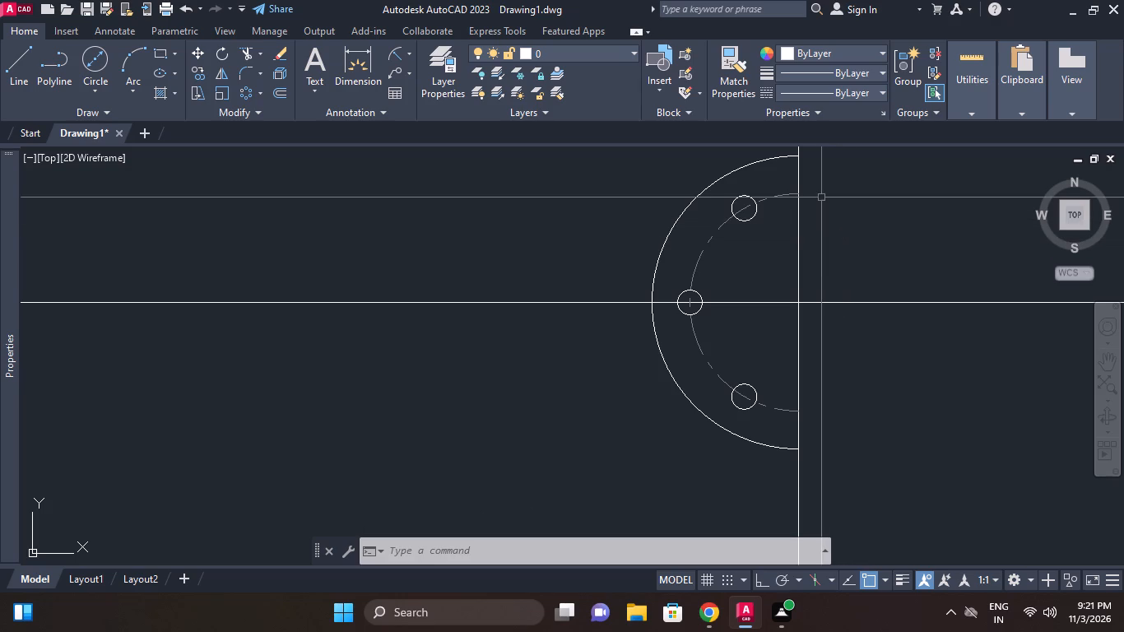
Draw a radius 20 circle centred on the intersection of the horizontal and vertical lines.
left_click(97, 90)
left_click(126, 115)
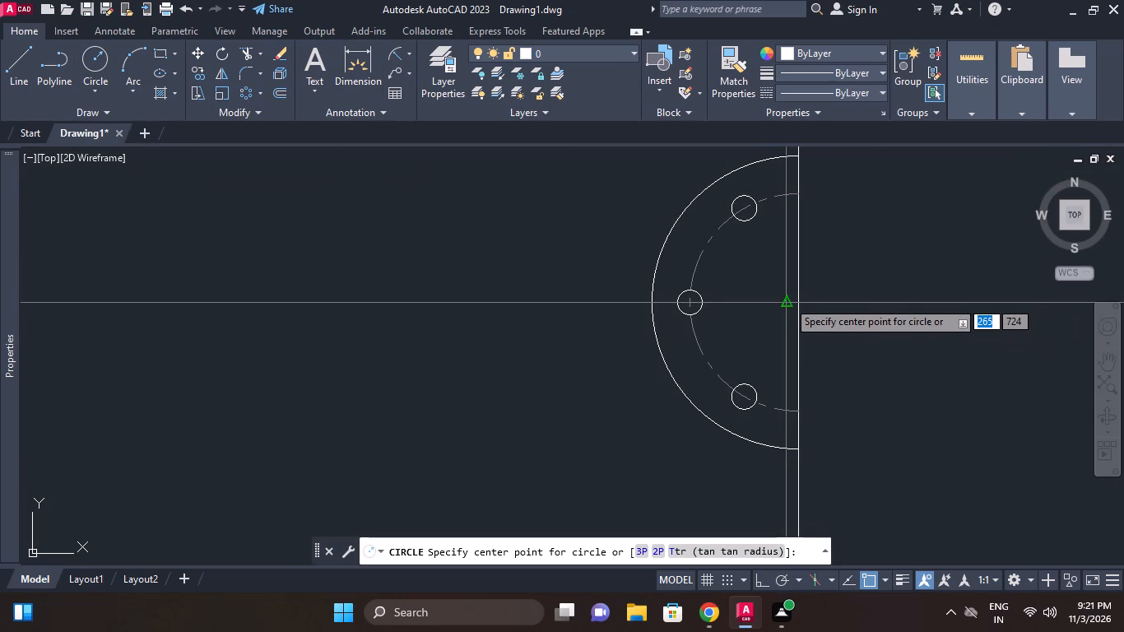
left_click(798, 303)
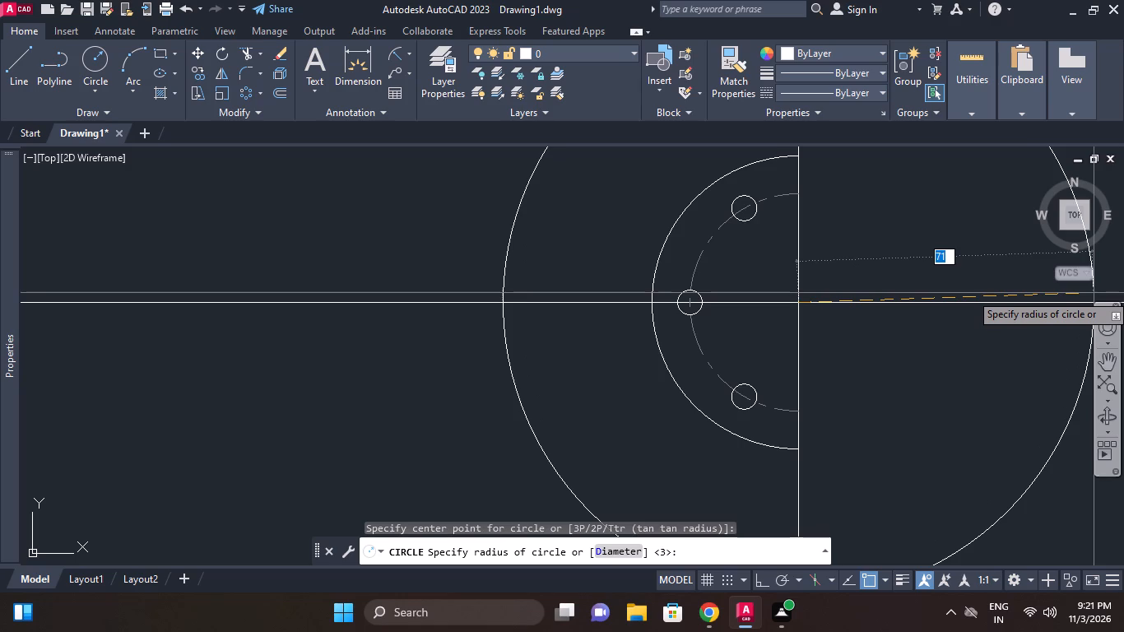
type("20")
key("Return")
Draw a concentric radius 27.5 circle centred on the same line intersection.
key("Return")
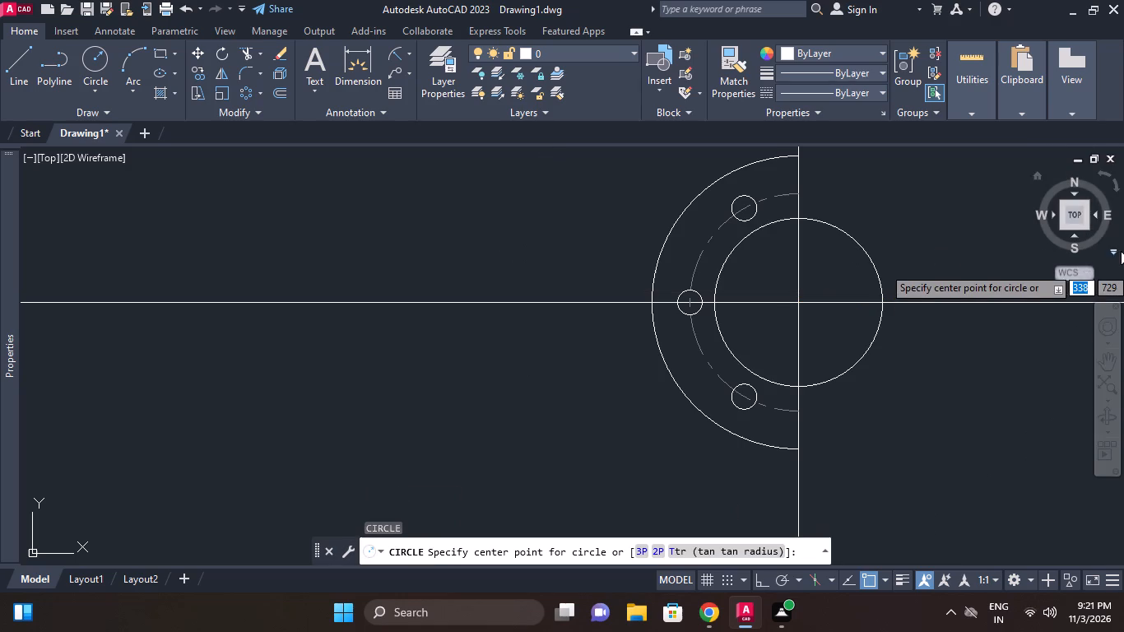
left_click(801, 300)
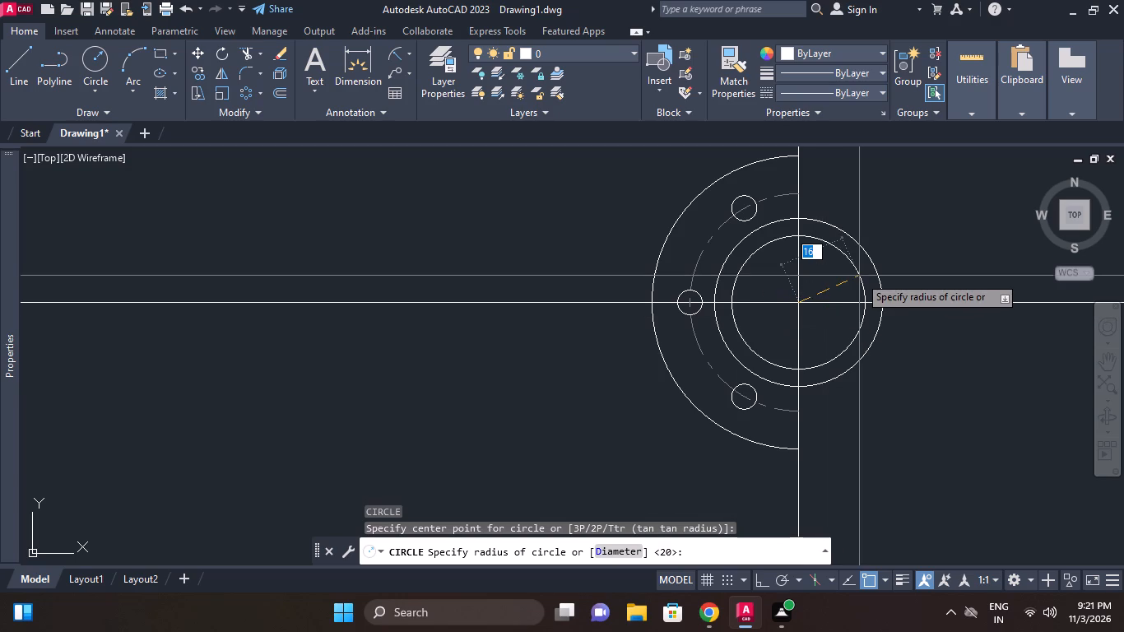
type("27.5")
key("Return")
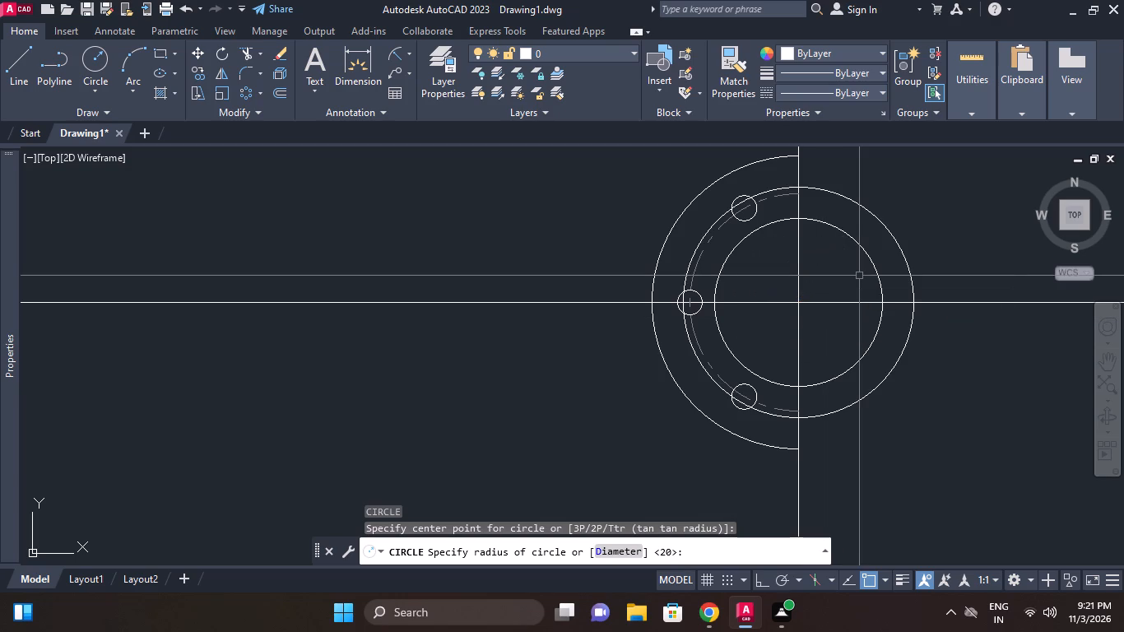
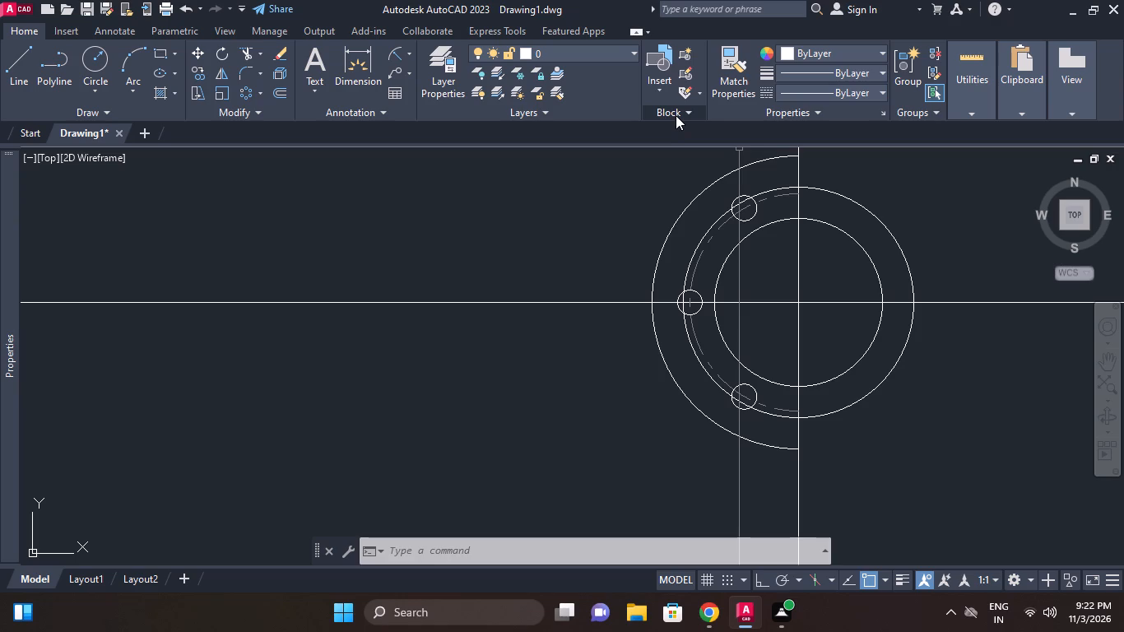
Trim away the left portions of the radius 20 and radius 27.5 circles at the vertical line.
left_click(246, 52)
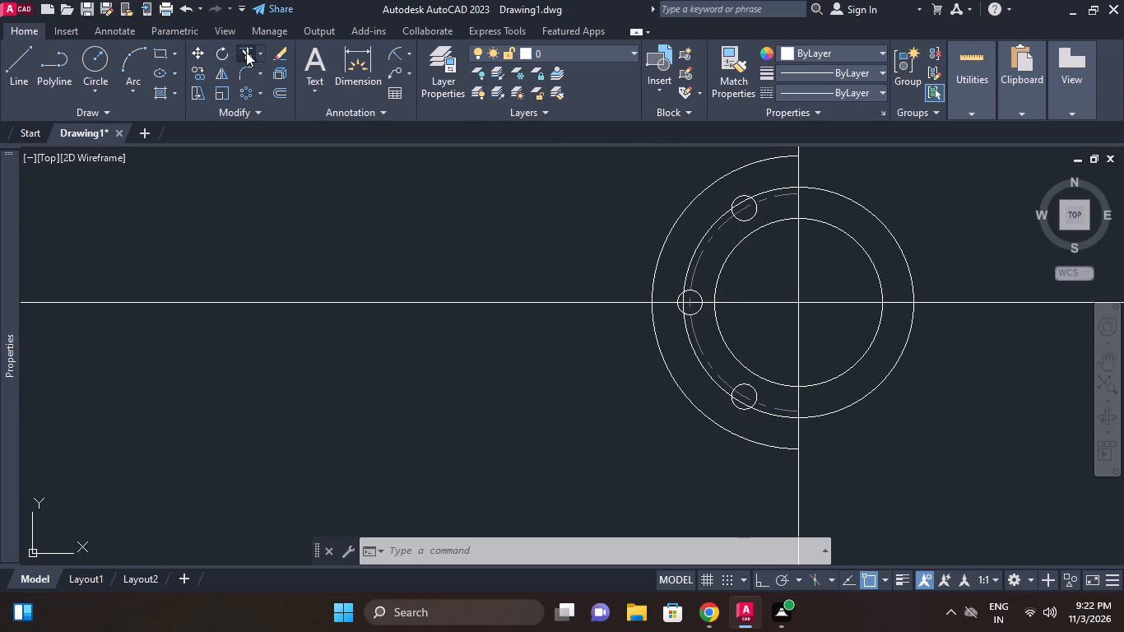
right_click(379, 272)
left_click(415, 281)
scroll(809, 219, "up", 1)
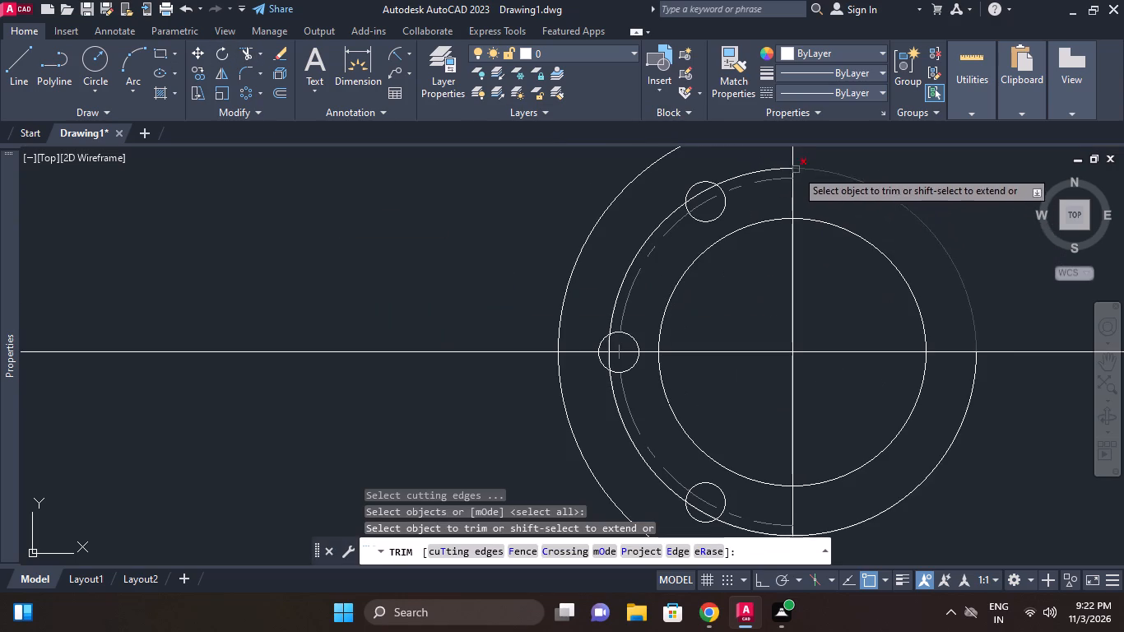
left_click(783, 166)
scroll(899, 206, "down", 1)
middle_click(899, 207)
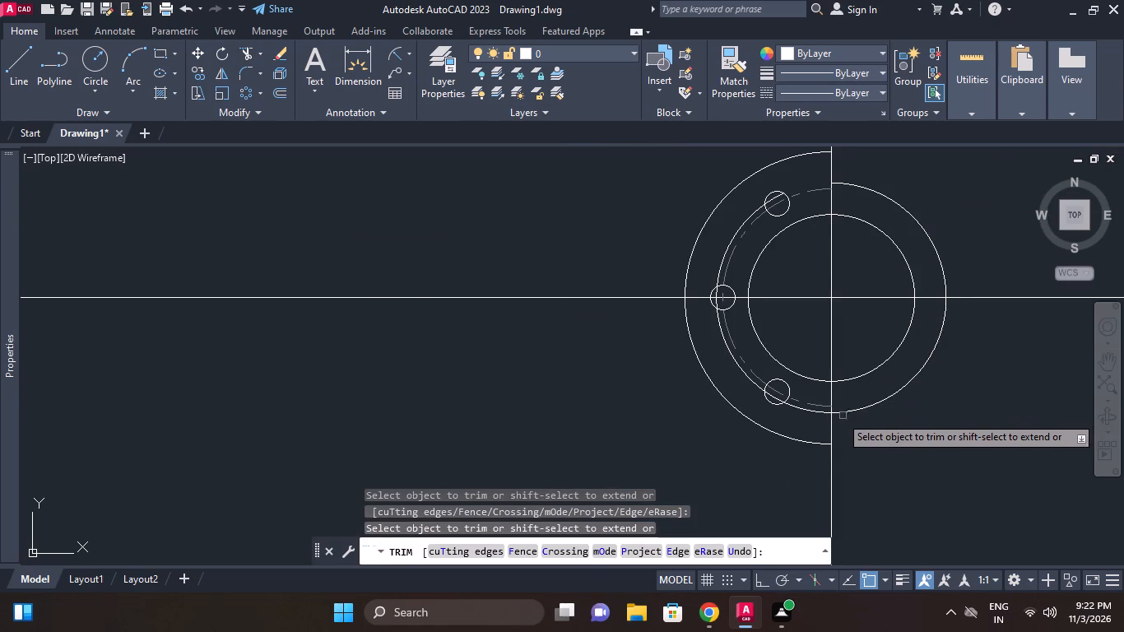
scroll(835, 416, "up", 1)
left_click(815, 411)
scroll(901, 397, "down", 1)
middle_click_drag(899, 404, 892, 428)
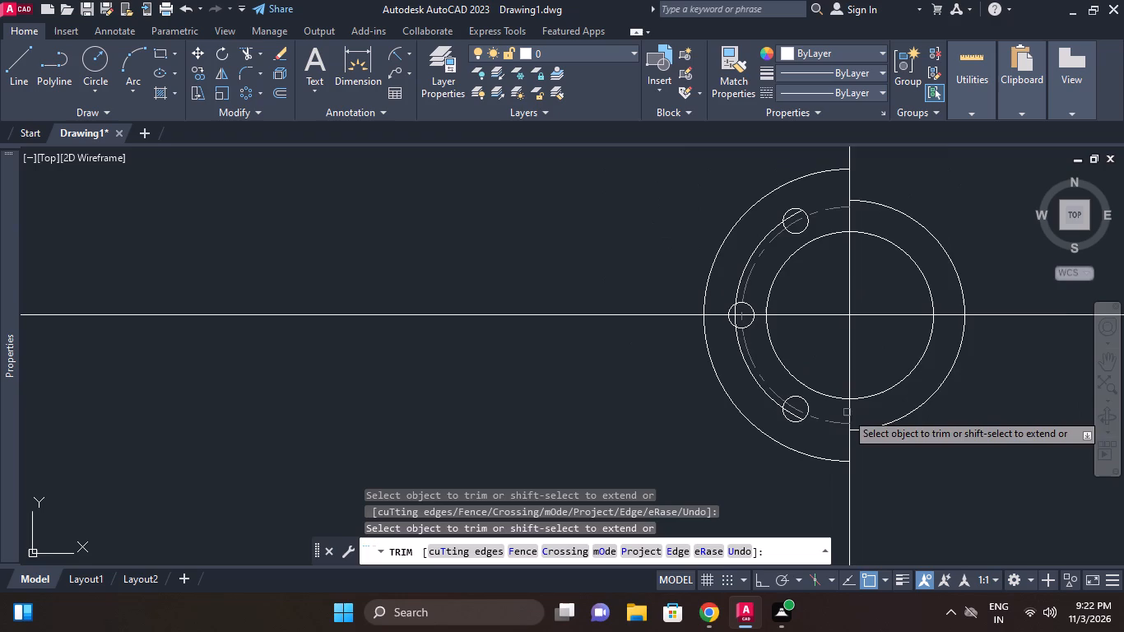
scroll(840, 407, "up", 1)
left_click(838, 394)
middle_click_drag(829, 346, 823, 386)
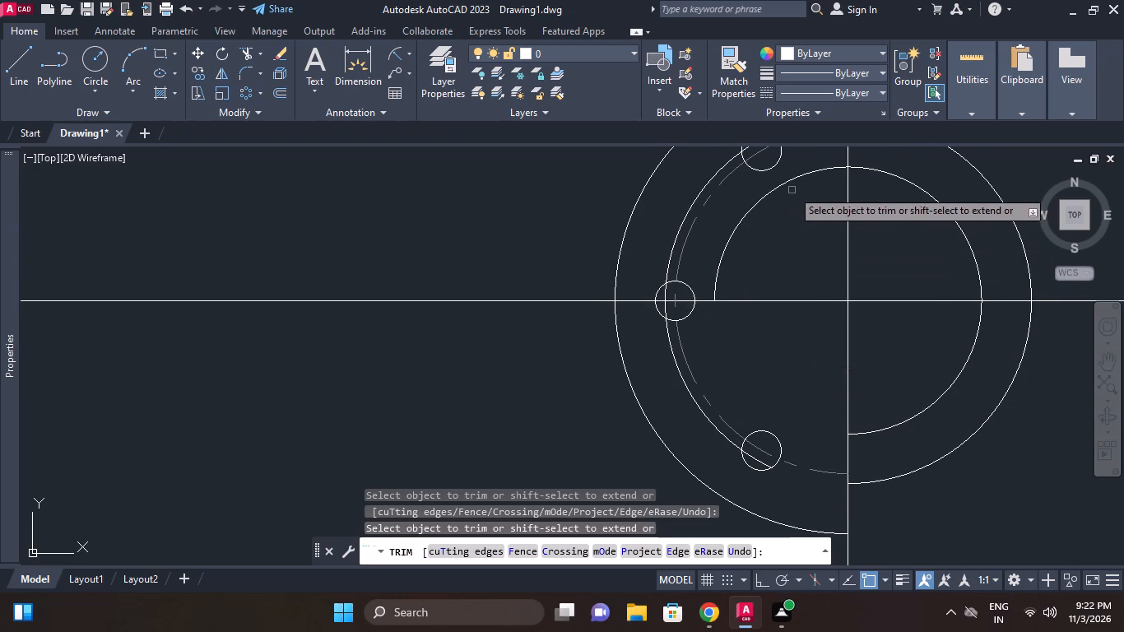
left_click(788, 180)
right_click(830, 226)
left_click(845, 236)
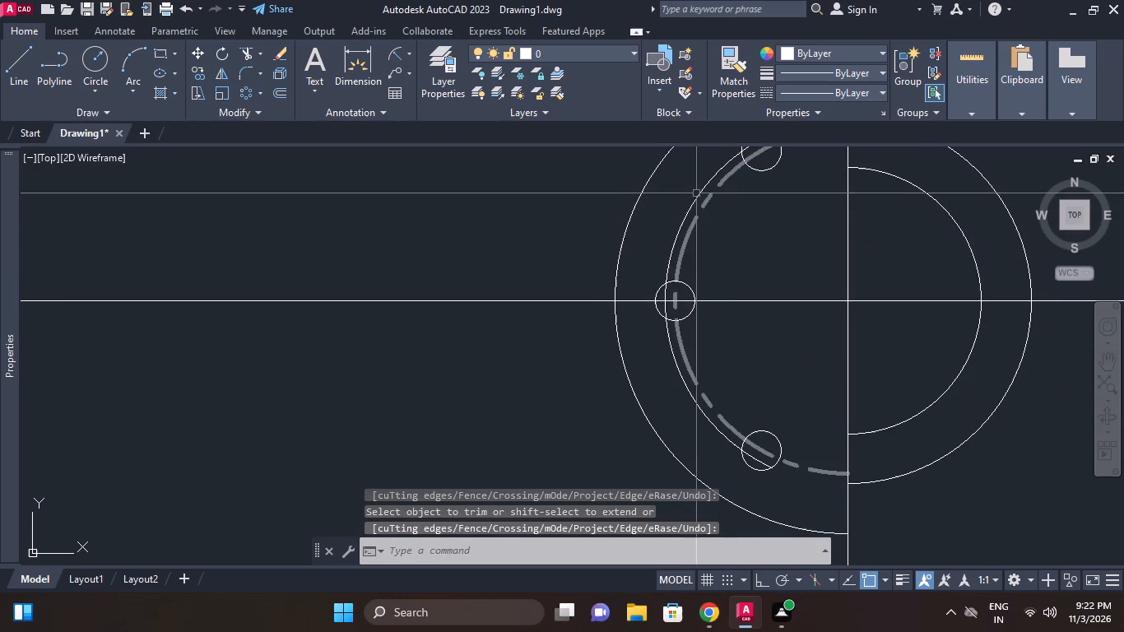
Erase the leftover arc of the radius 27.5 circle on the left side of the part.
left_click(696, 192)
right_click(694, 192)
left_click(741, 265)
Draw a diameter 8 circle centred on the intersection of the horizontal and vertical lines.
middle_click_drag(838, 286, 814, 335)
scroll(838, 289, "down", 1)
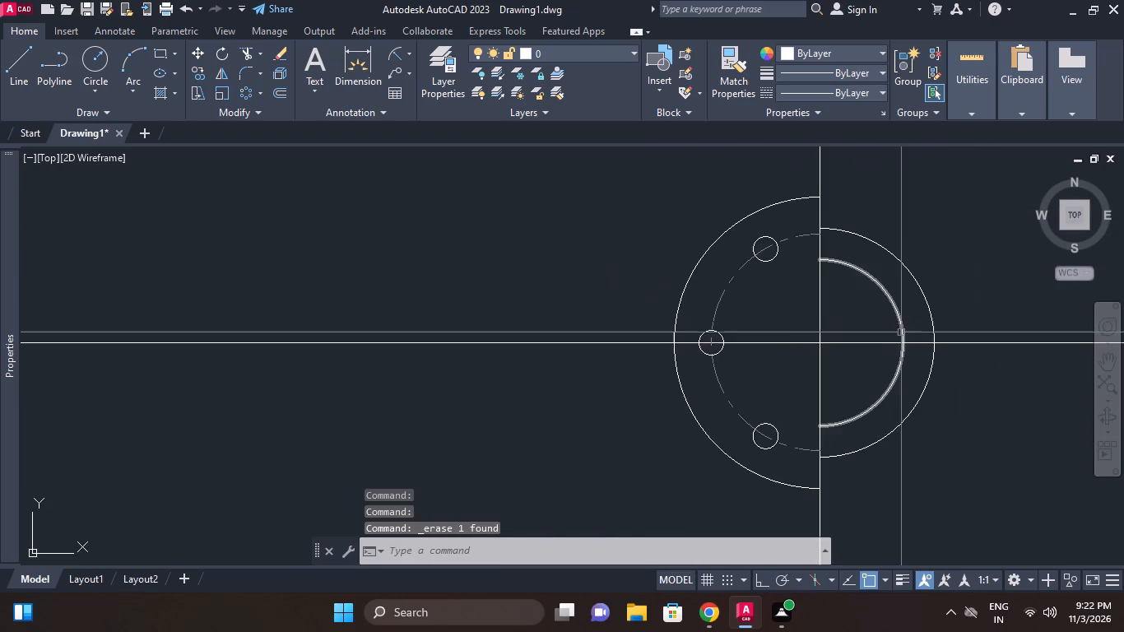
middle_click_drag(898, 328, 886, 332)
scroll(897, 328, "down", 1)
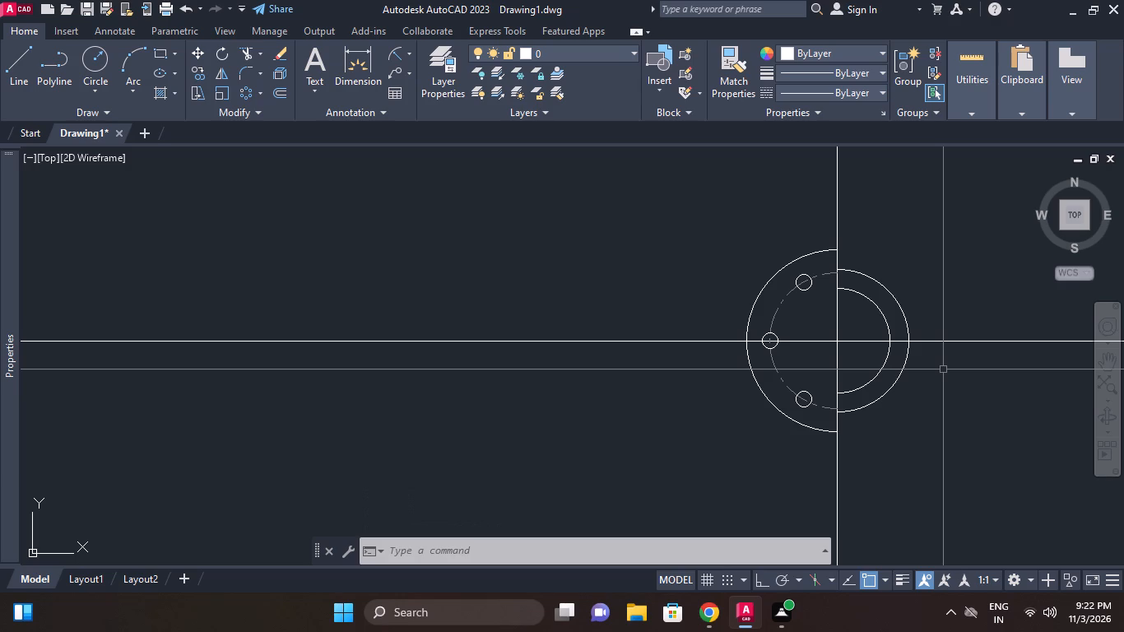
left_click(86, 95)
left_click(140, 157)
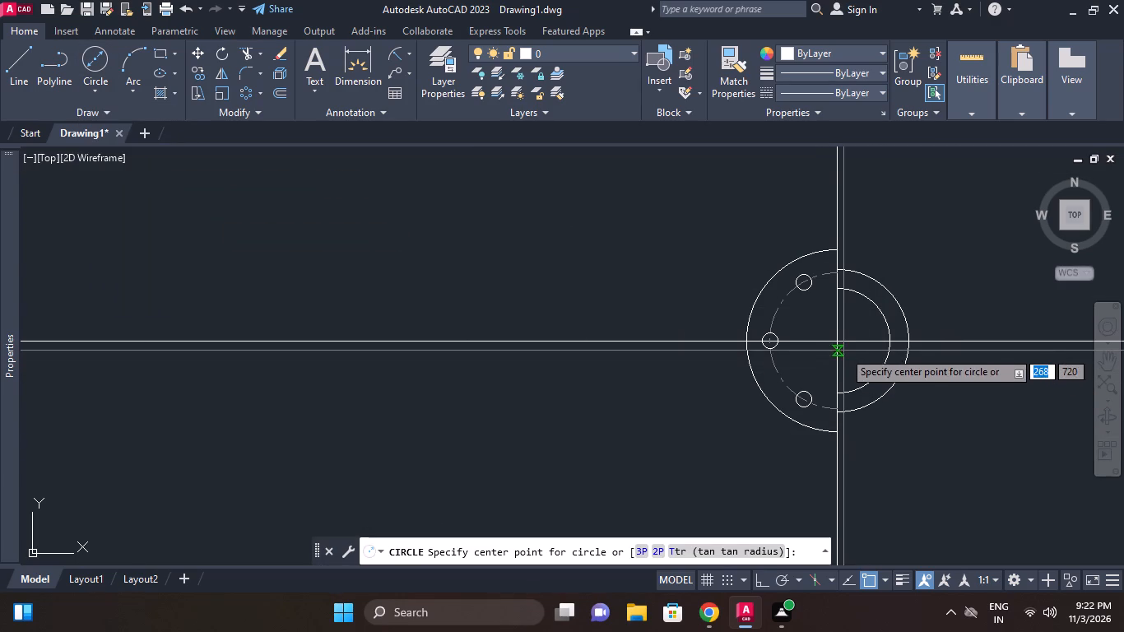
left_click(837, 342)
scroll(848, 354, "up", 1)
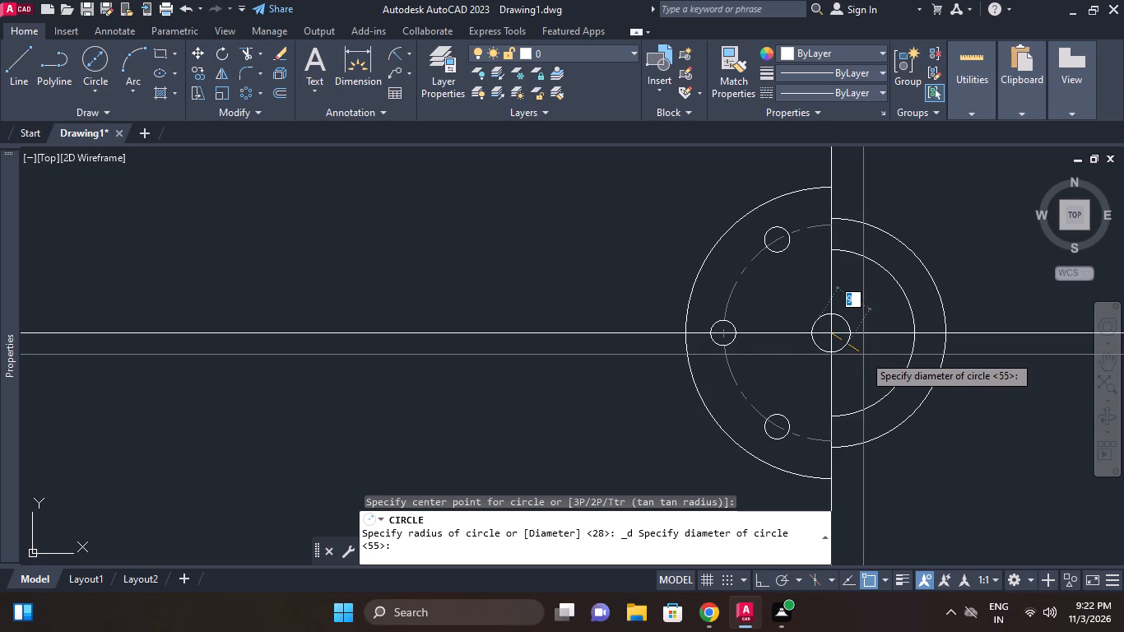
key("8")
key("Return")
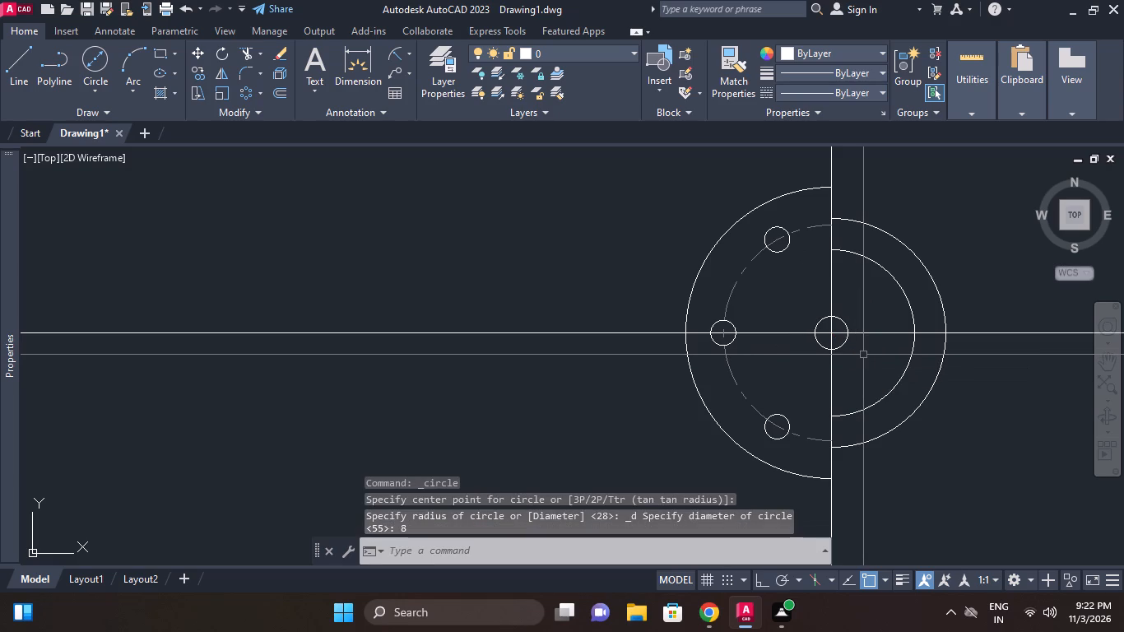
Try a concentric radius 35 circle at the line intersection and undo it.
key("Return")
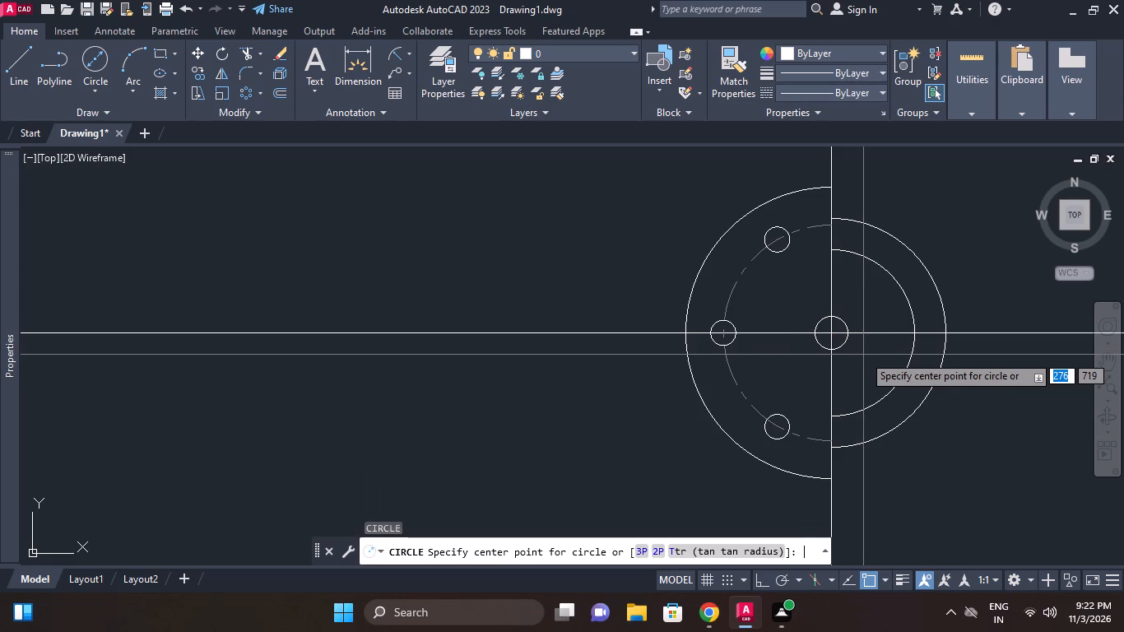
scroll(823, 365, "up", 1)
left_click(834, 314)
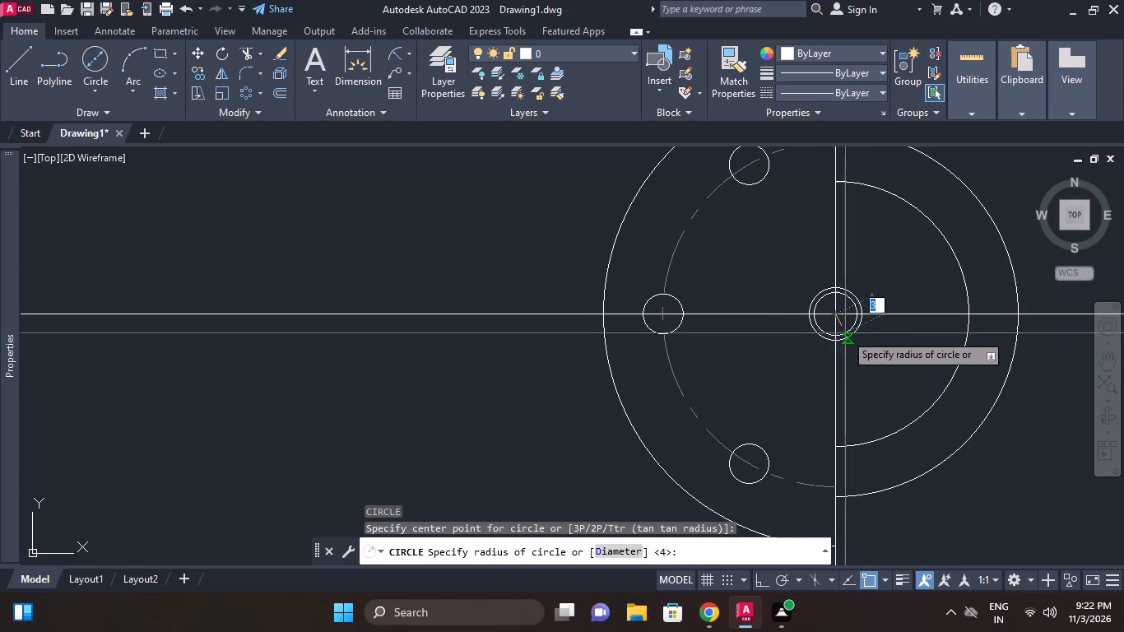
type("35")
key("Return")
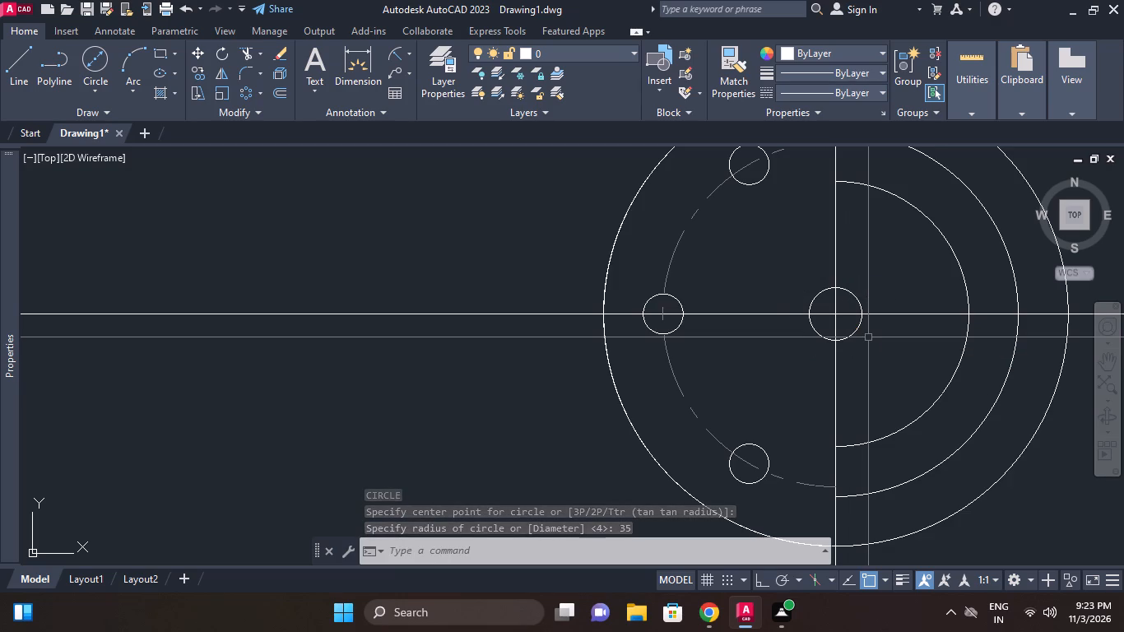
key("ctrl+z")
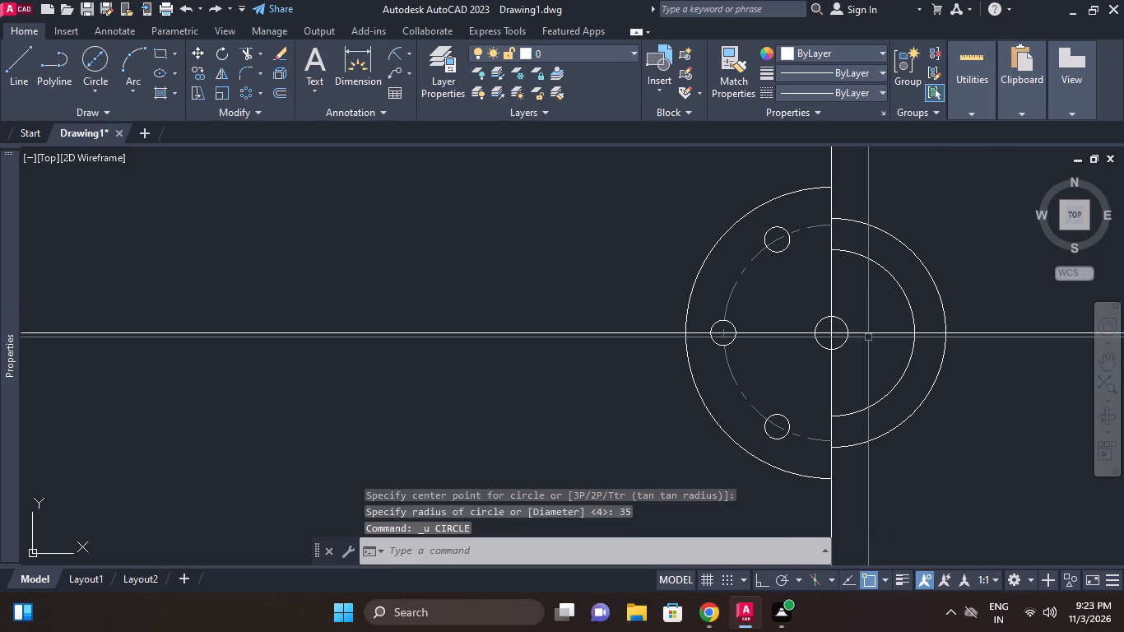
Draw a diameter 5 circle centred on the intersection of the horizontal and vertical lines.
type("c")
key("space")
scroll(901, 232, "up", 1)
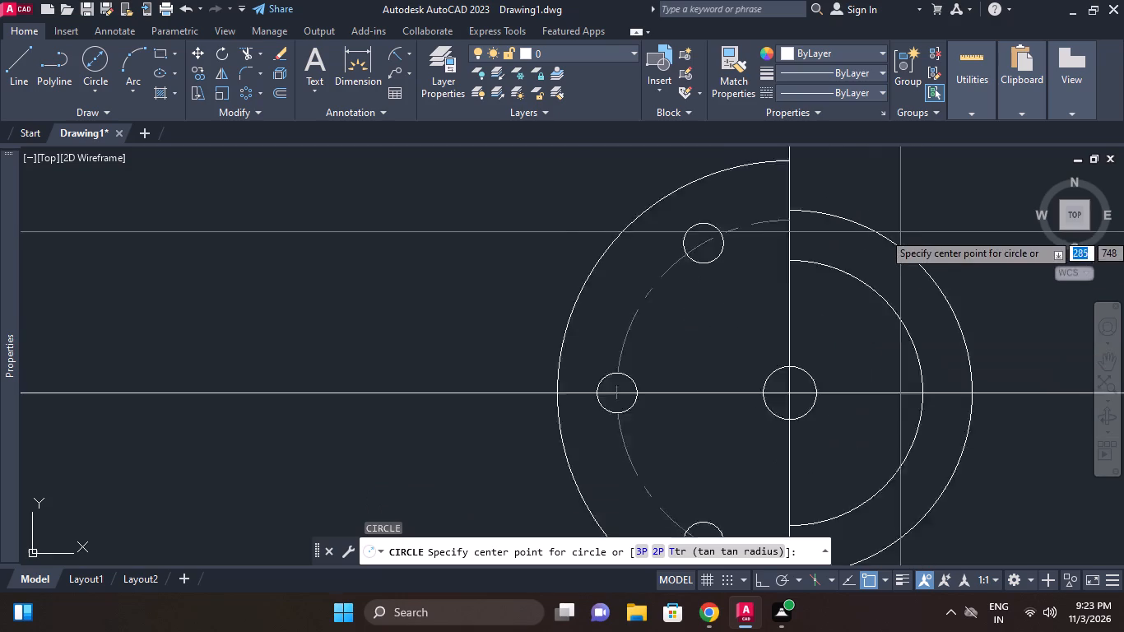
scroll(900, 232, "up", 1)
left_click(727, 490)
middle_click_drag(808, 494, 806, 383)
key("d")
key("Return")
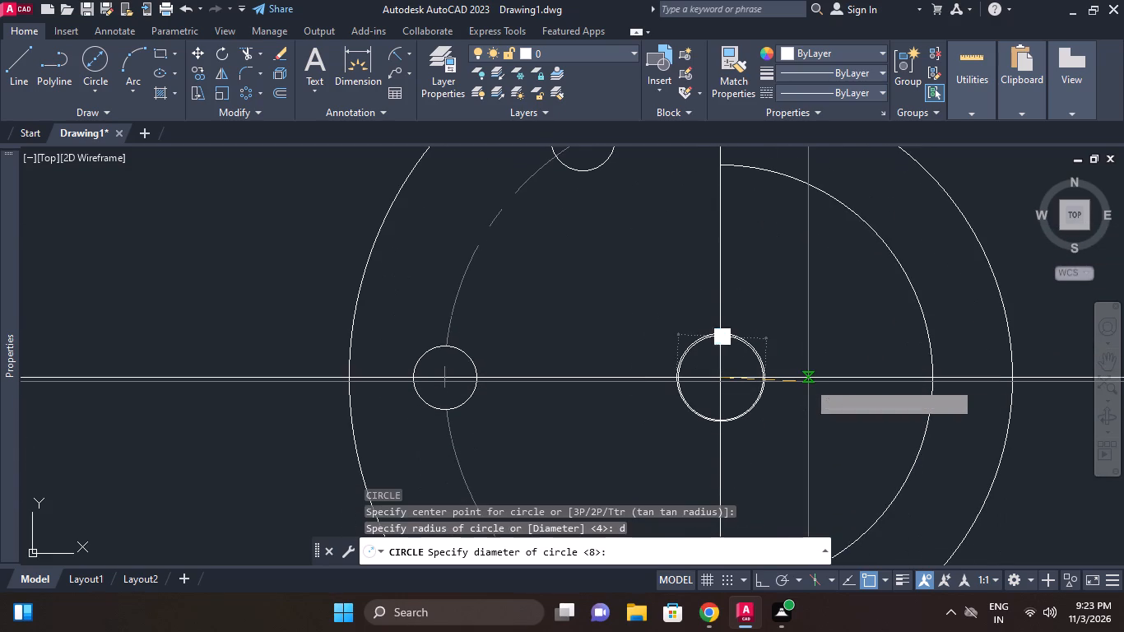
key("5")
key("Return")
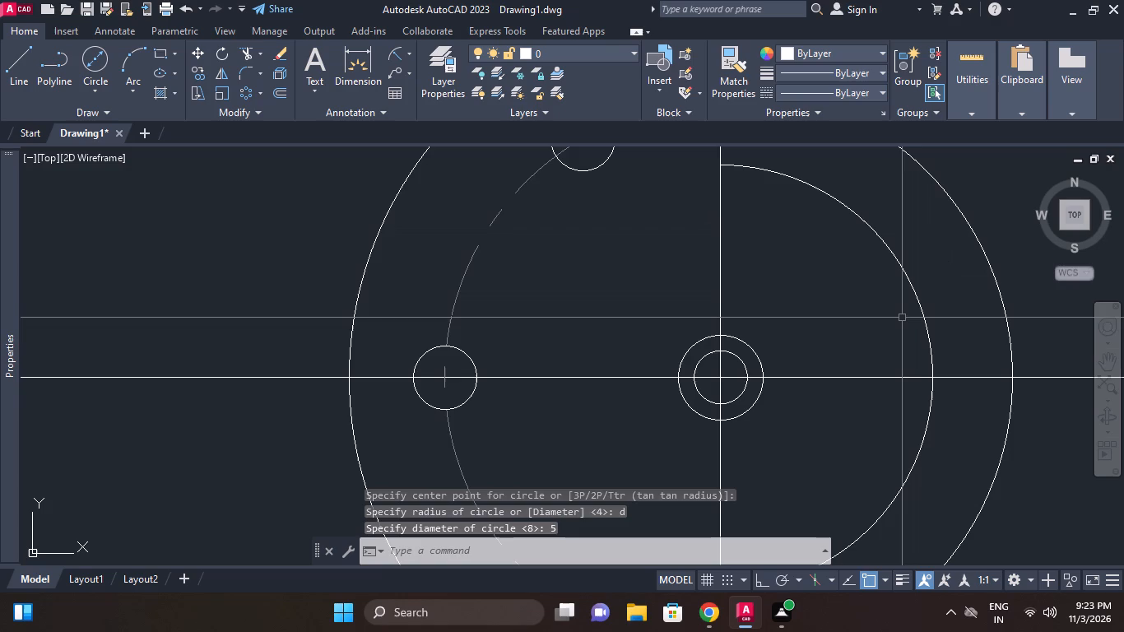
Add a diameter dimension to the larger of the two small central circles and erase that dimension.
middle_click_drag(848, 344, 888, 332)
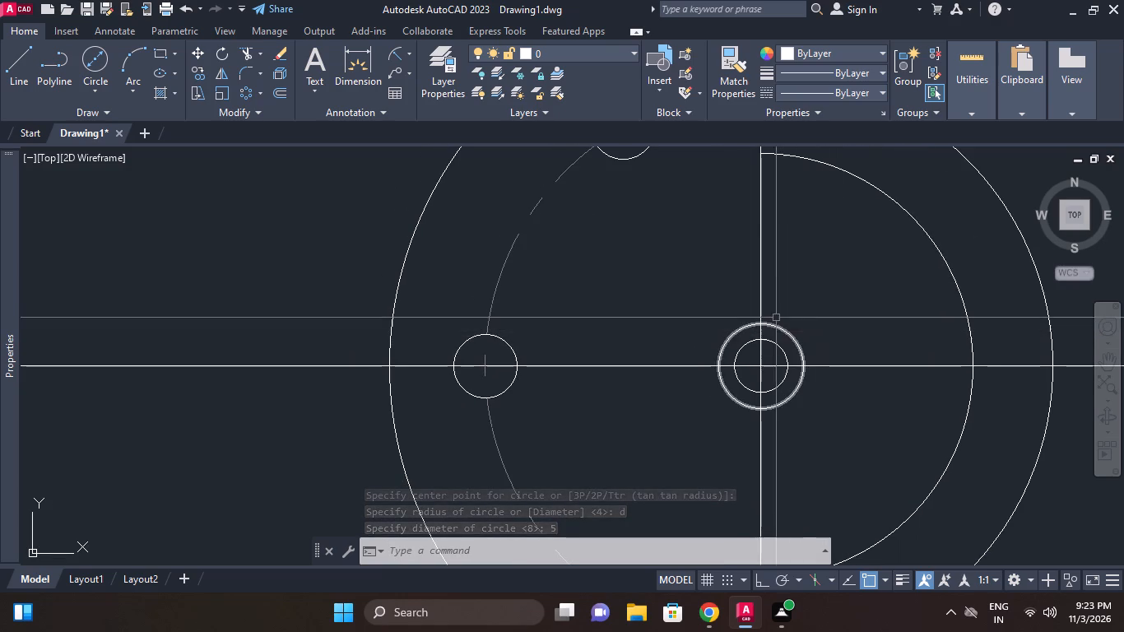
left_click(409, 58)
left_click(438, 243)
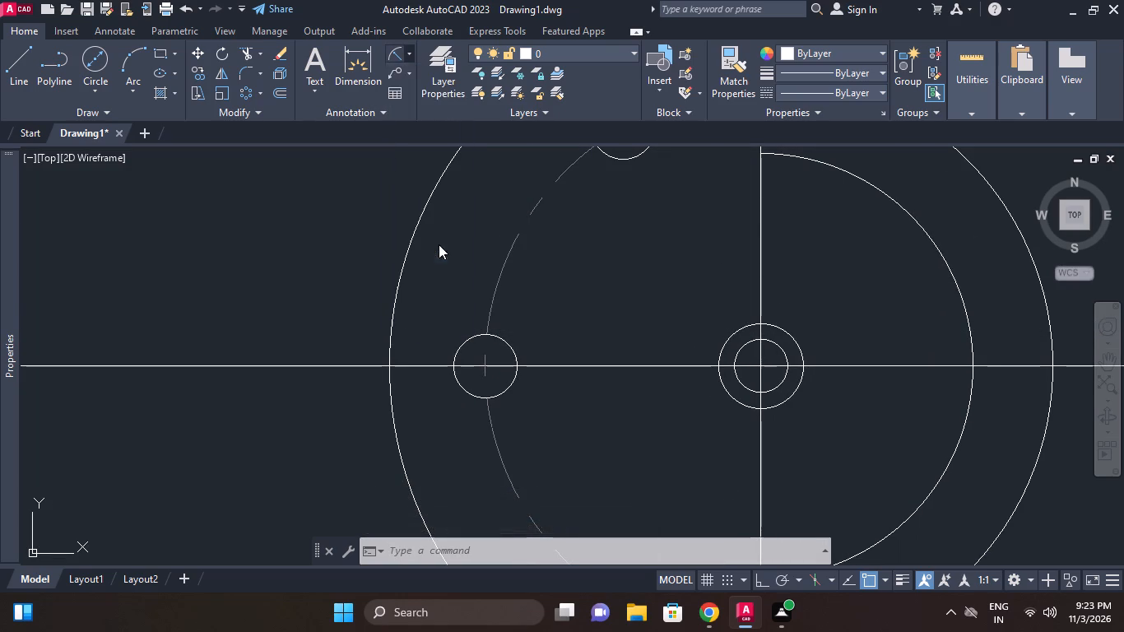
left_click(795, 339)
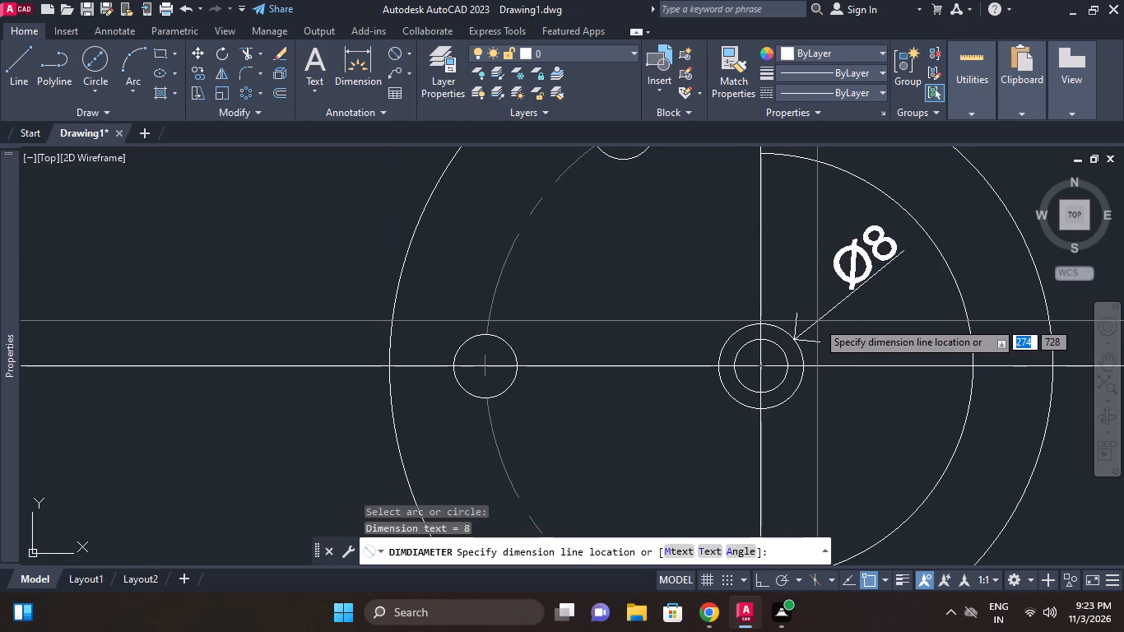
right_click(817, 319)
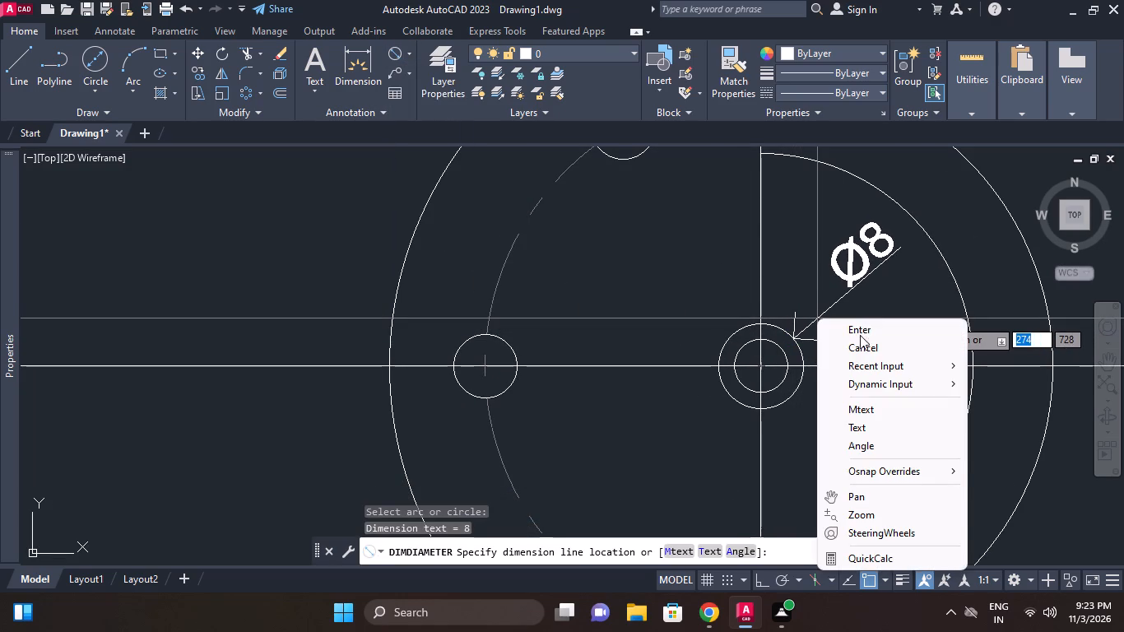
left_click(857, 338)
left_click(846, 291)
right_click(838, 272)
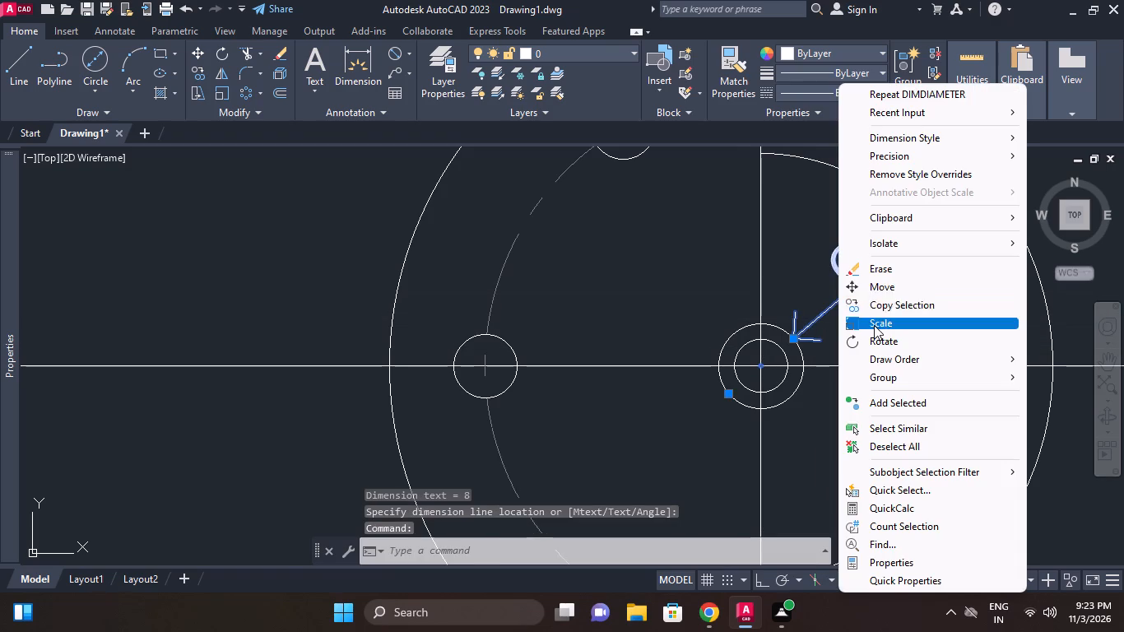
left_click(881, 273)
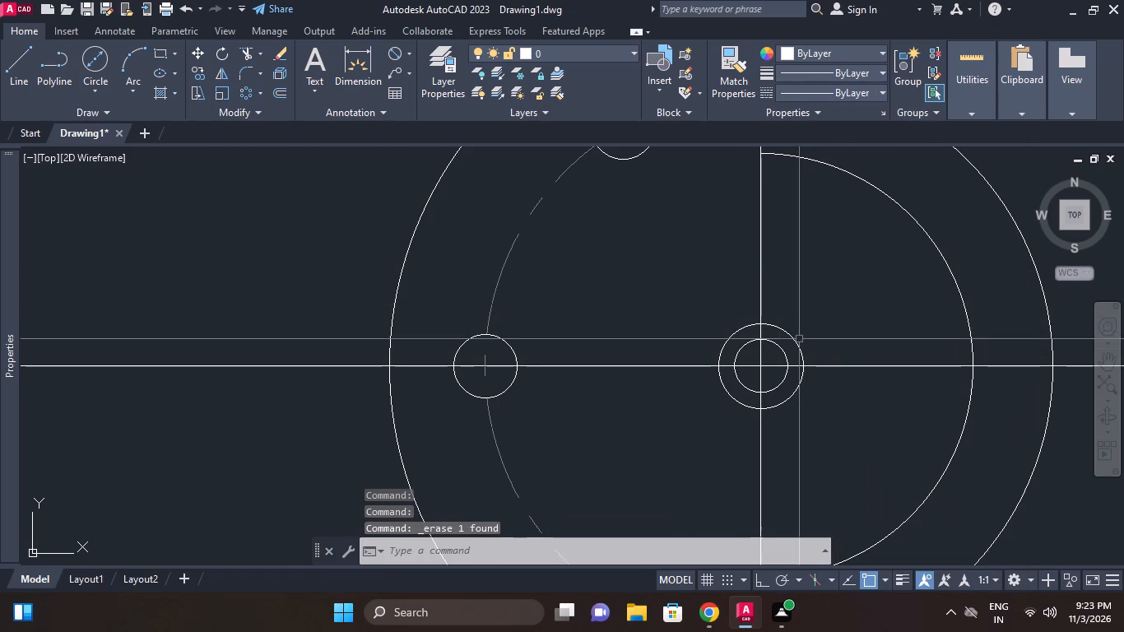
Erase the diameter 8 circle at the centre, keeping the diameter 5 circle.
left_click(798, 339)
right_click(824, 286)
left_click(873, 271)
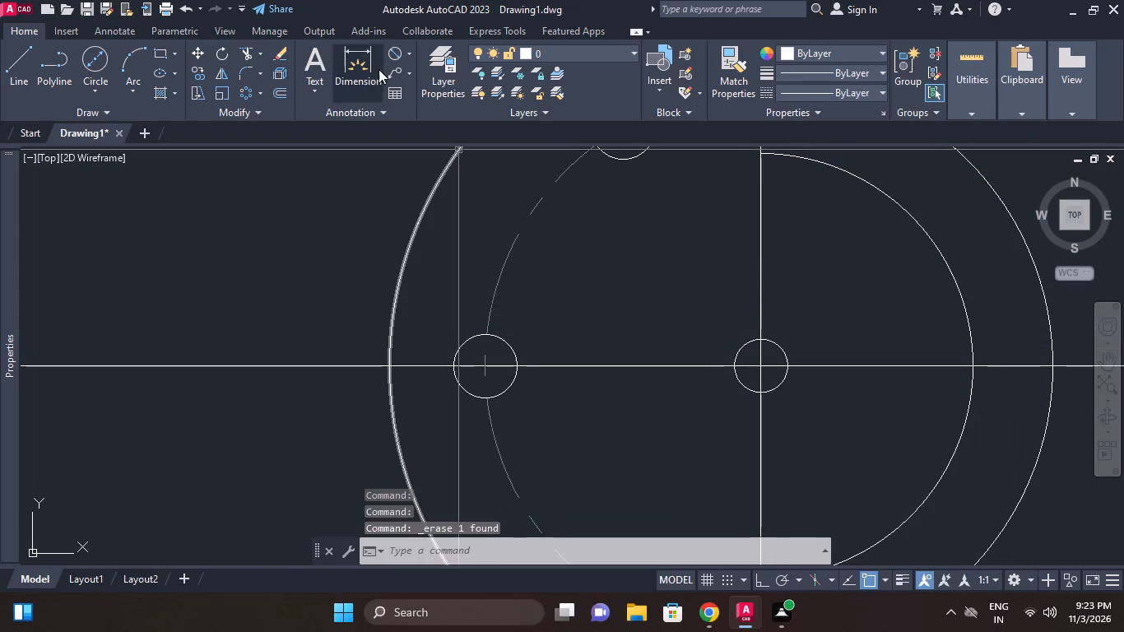
Draw a diameter 35 circle centred on the intersection of the horizontal and vertical lines.
left_click(94, 70)
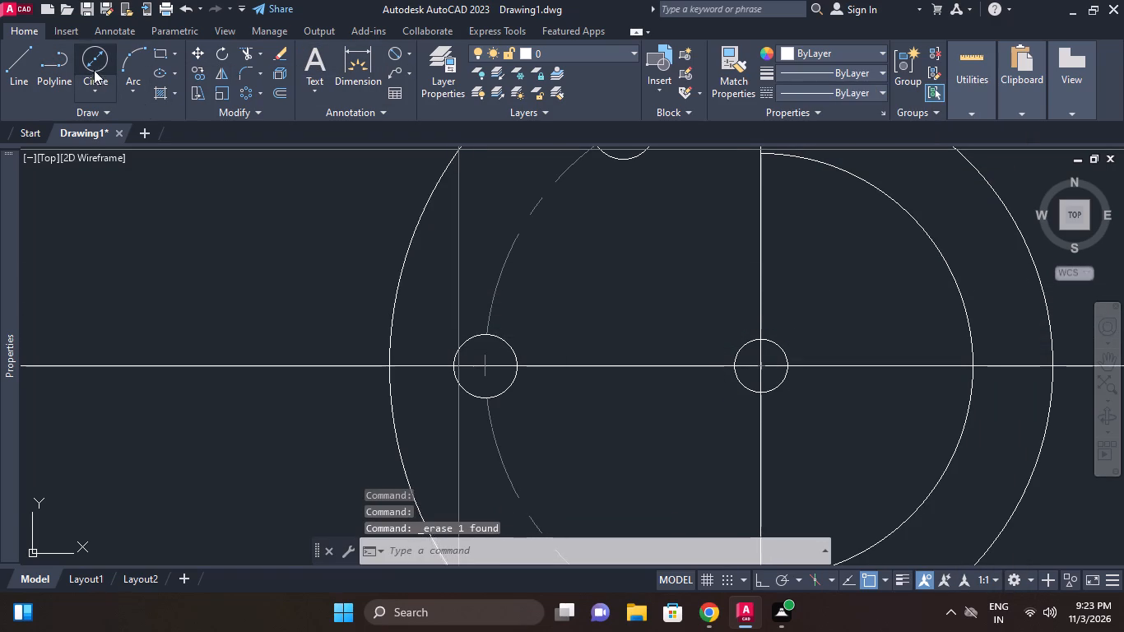
left_click(757, 365)
scroll(795, 389, "down", 2)
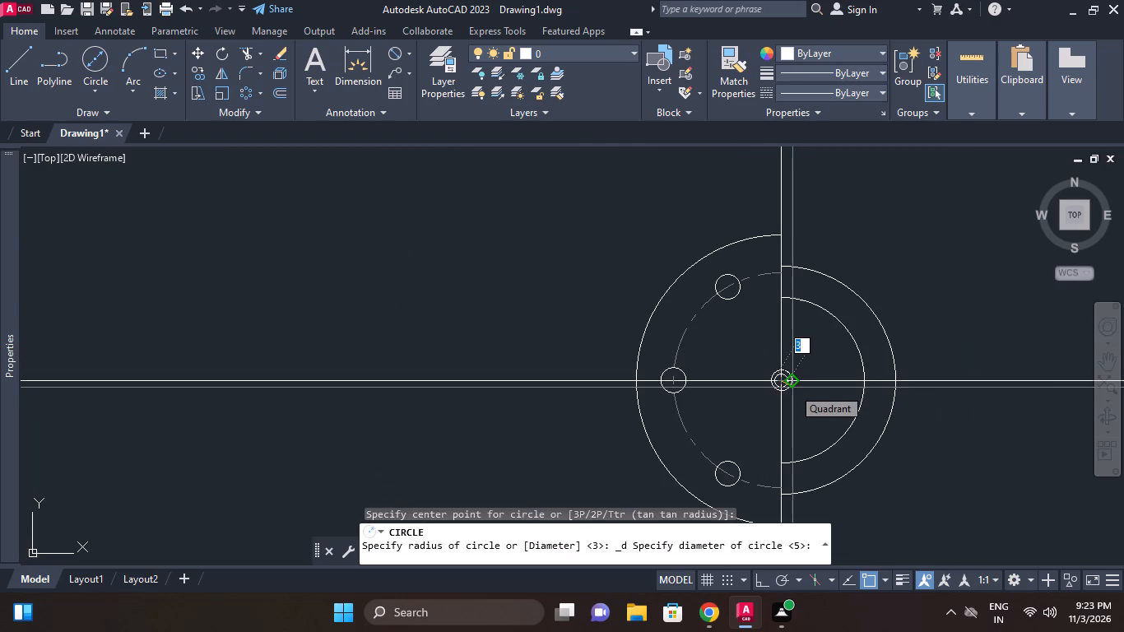
type("35")
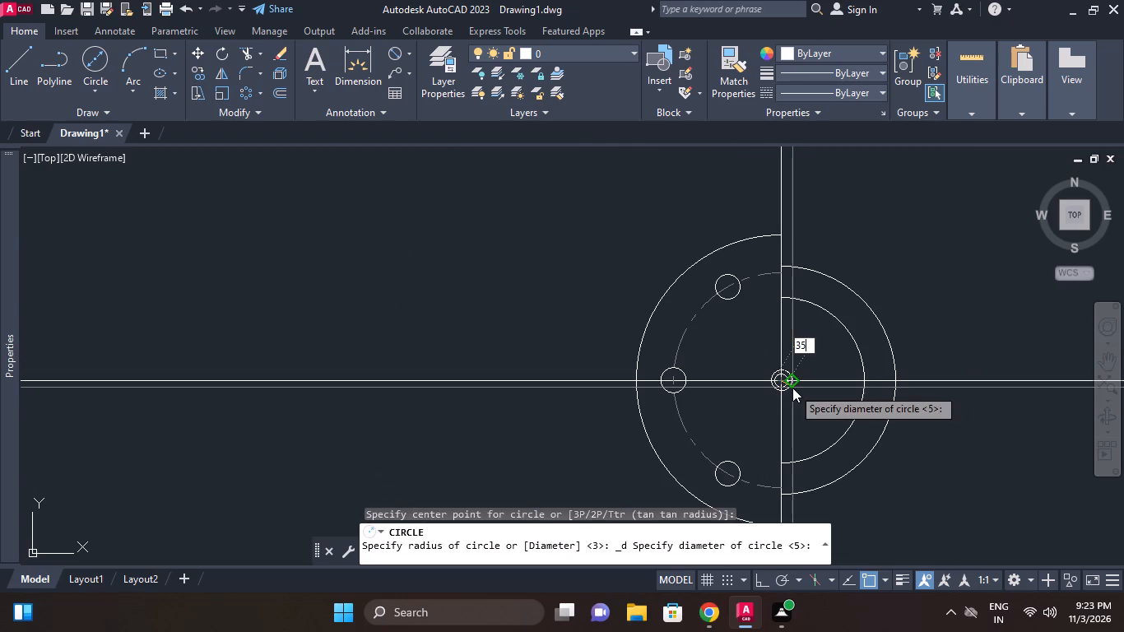
key("Return")
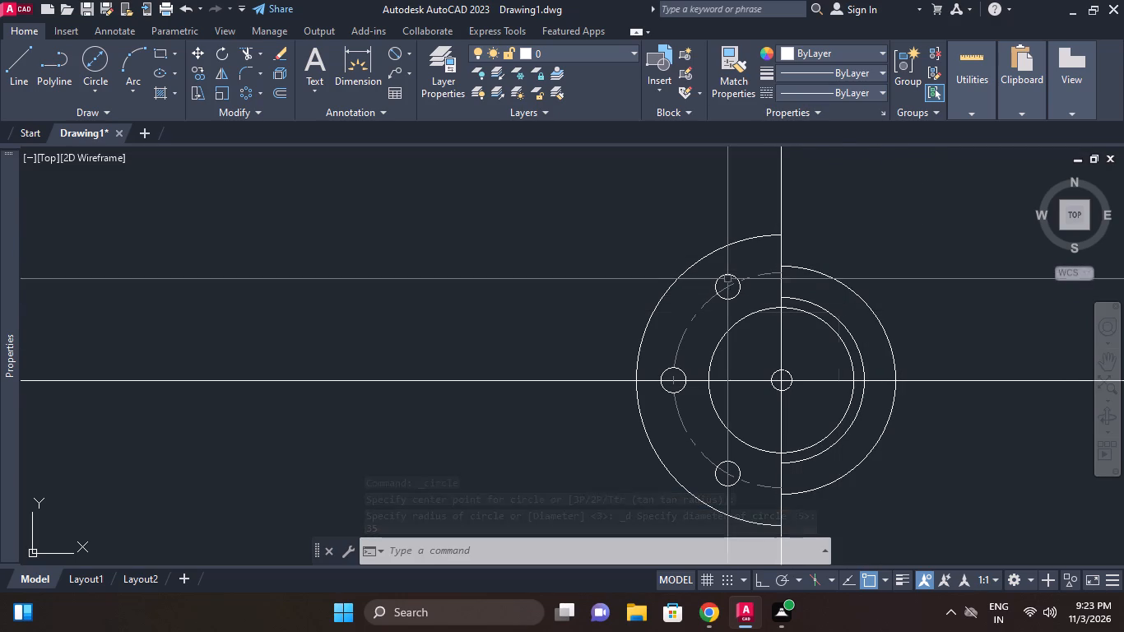
Offset the diameter 35 circle by 1 mm.
left_click(278, 95)
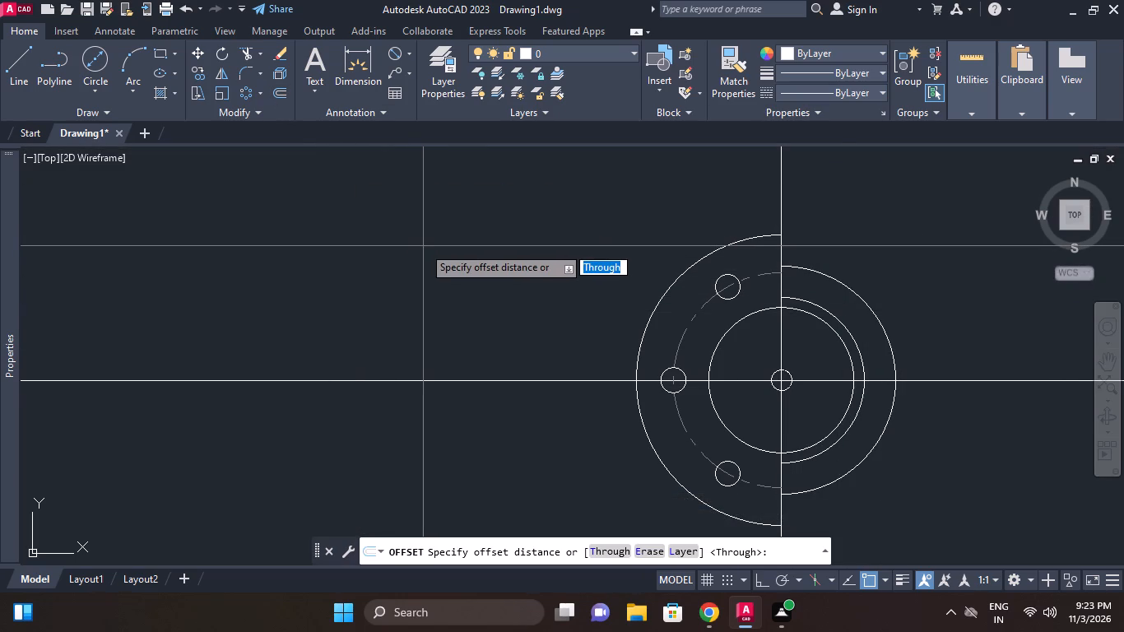
key("1")
key("Return")
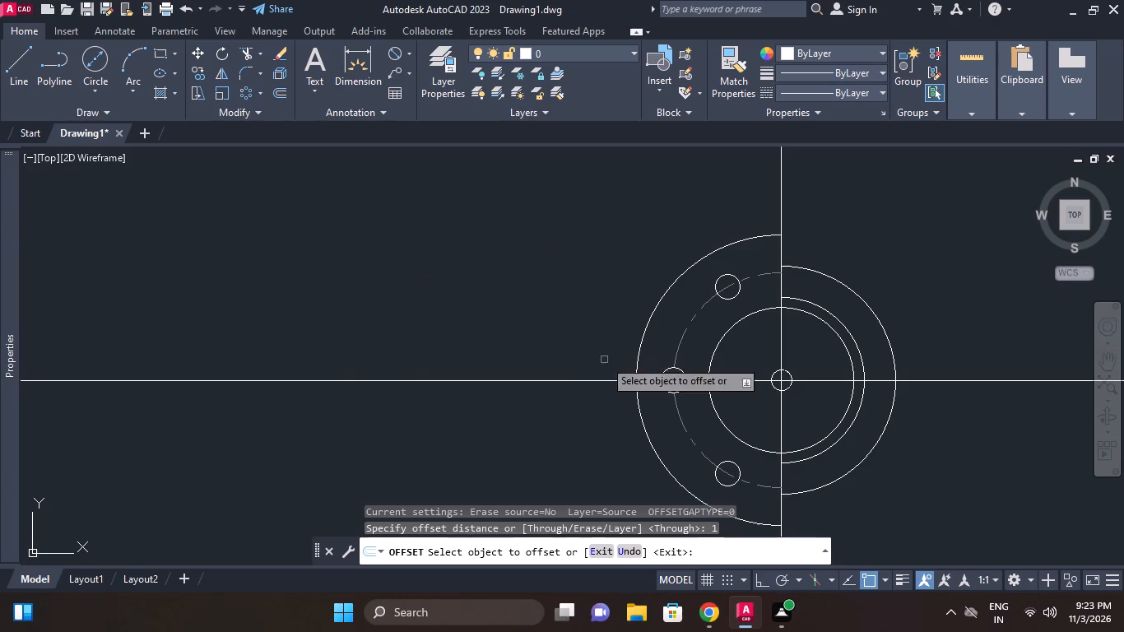
scroll(736, 318, "up", 1)
left_click(741, 325)
left_click(737, 313)
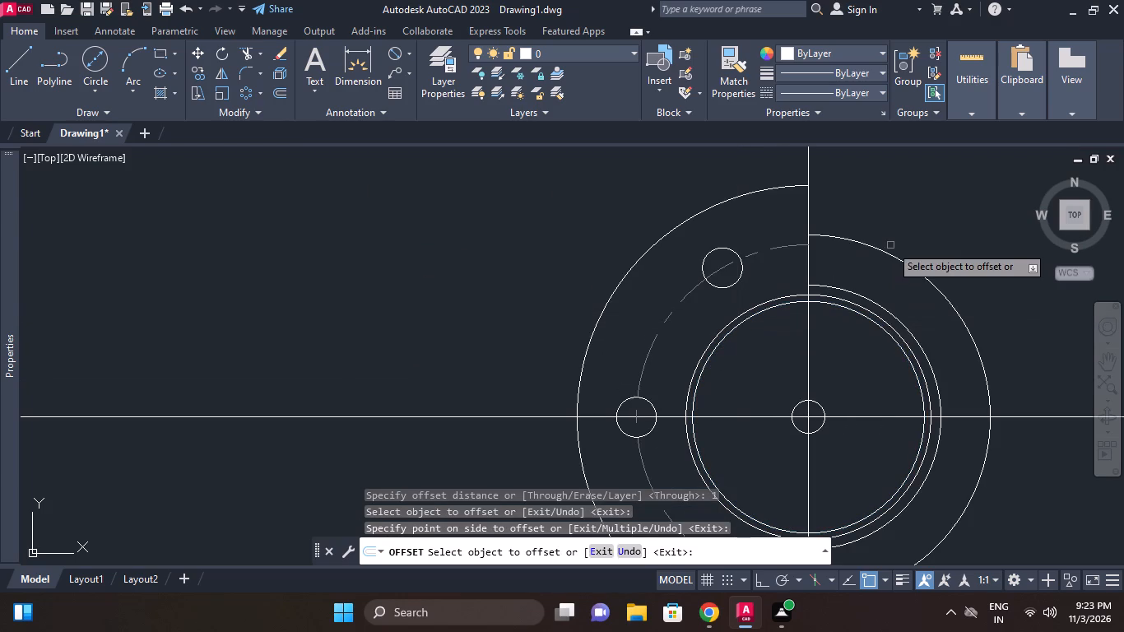
right_click(890, 245)
left_click(946, 253)
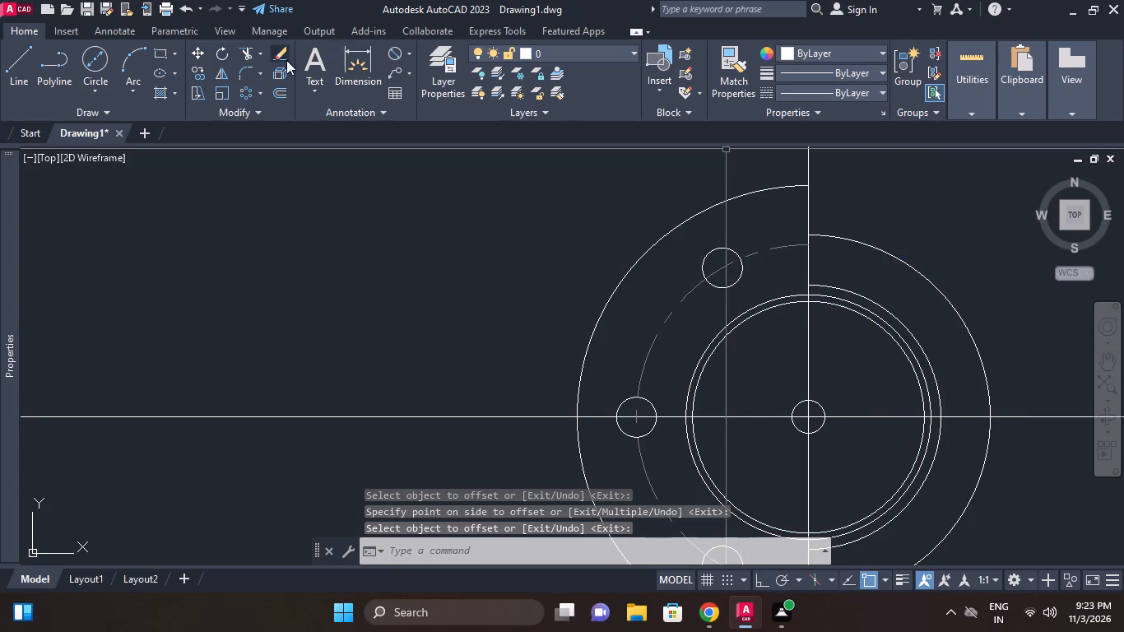
Trim away the right halves of the diameter 35 circle and its offset copy at the vertical line.
left_click(240, 53)
right_click(294, 259)
left_click(341, 272)
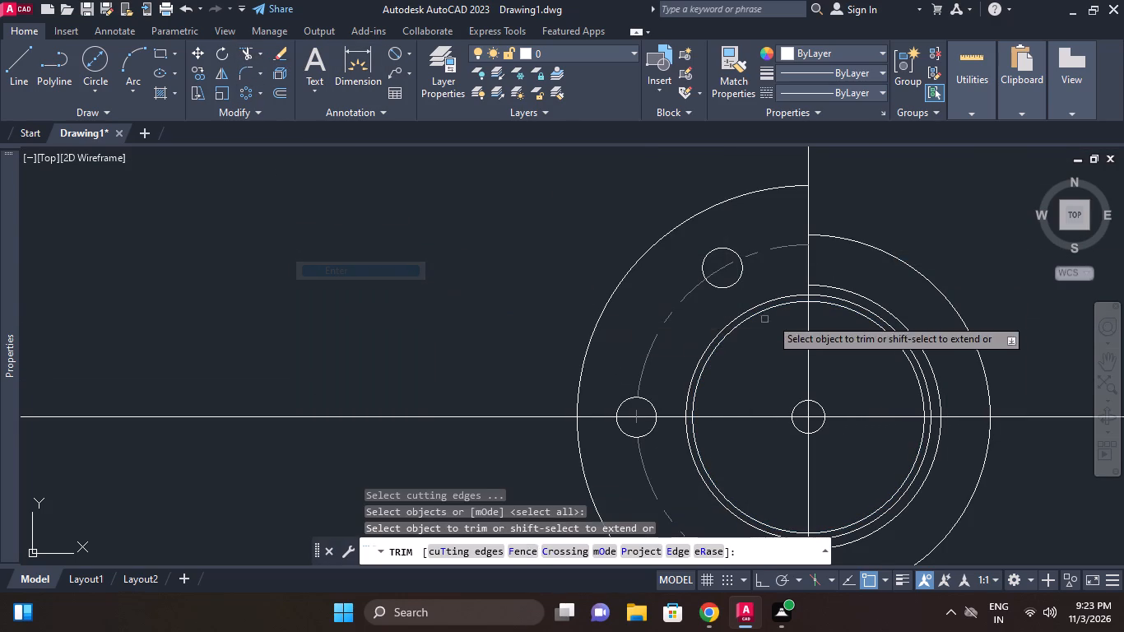
scroll(778, 317, "up", 2)
left_click(889, 278)
left_click(885, 258)
scroll(880, 257, "down", 2)
middle_click(880, 257)
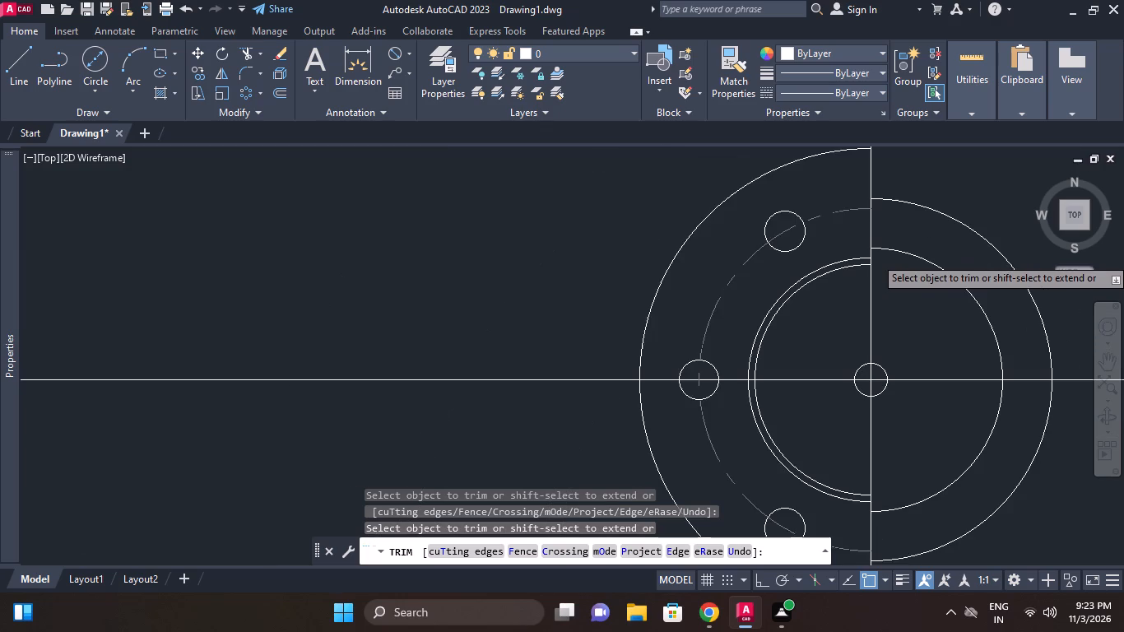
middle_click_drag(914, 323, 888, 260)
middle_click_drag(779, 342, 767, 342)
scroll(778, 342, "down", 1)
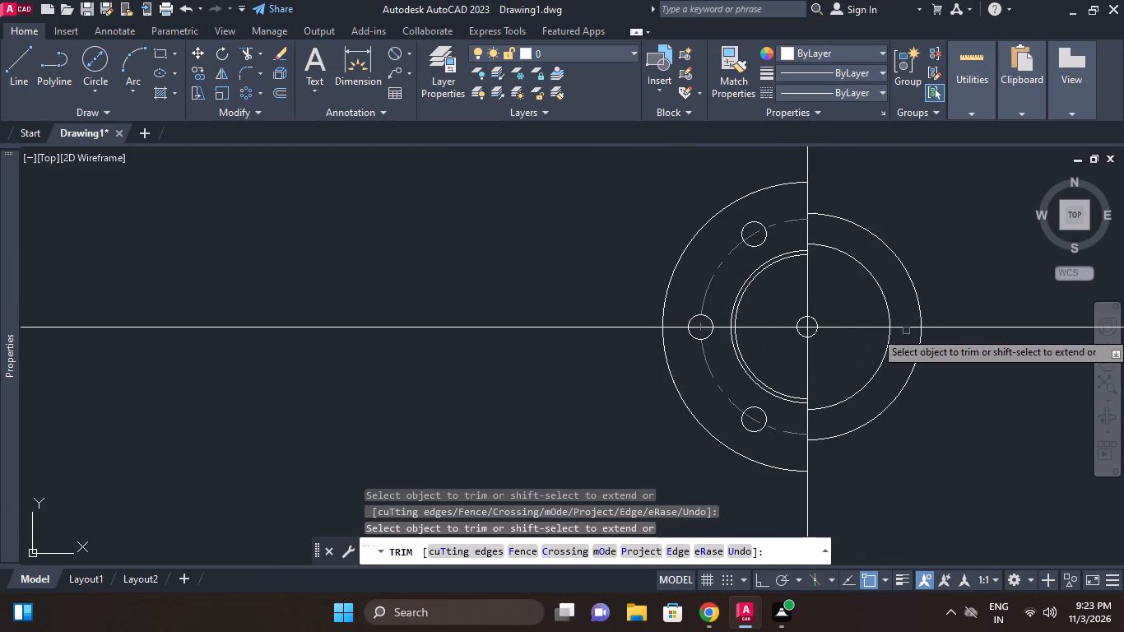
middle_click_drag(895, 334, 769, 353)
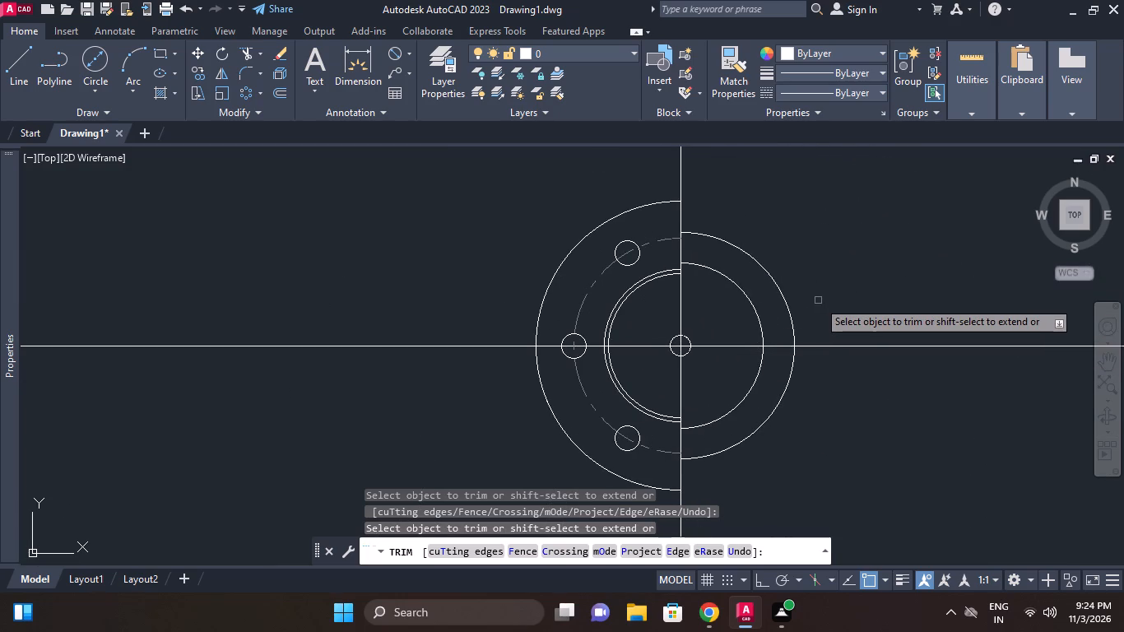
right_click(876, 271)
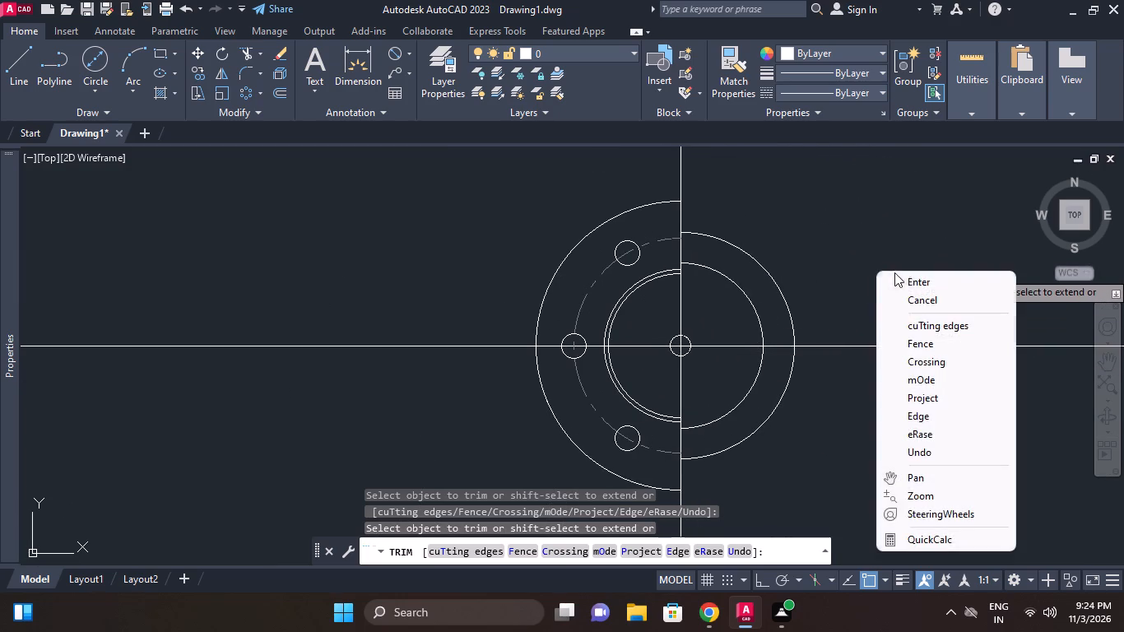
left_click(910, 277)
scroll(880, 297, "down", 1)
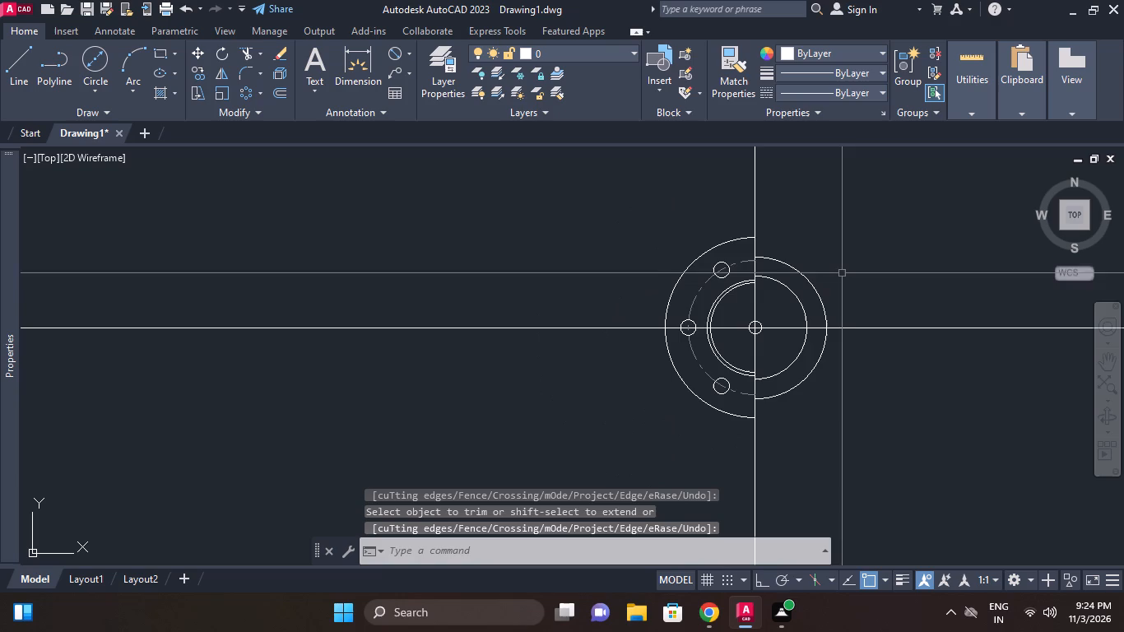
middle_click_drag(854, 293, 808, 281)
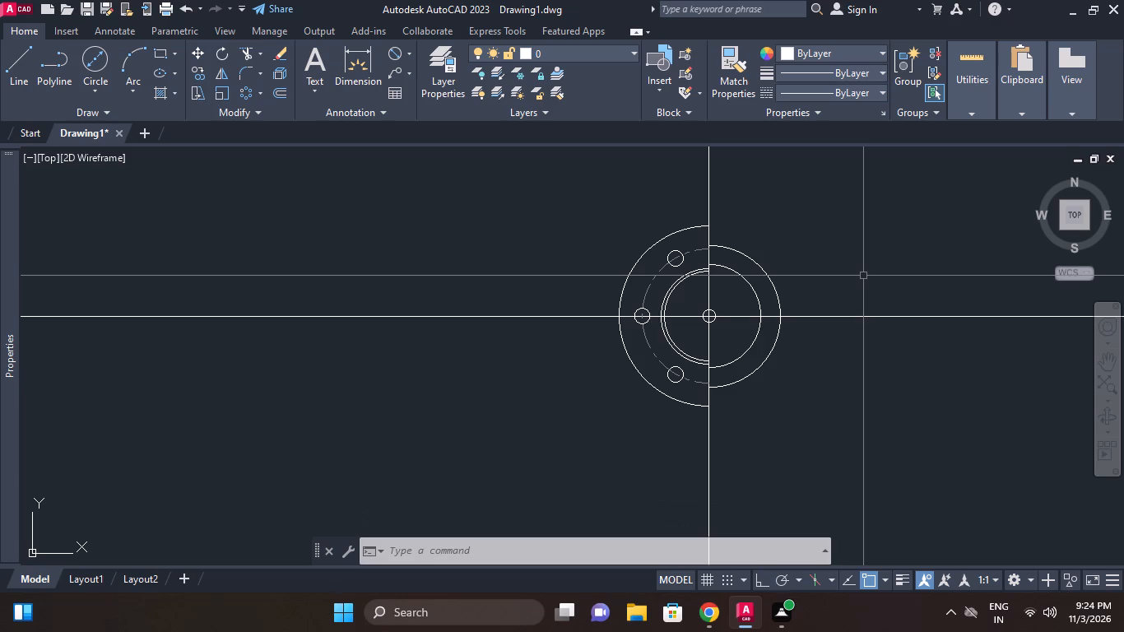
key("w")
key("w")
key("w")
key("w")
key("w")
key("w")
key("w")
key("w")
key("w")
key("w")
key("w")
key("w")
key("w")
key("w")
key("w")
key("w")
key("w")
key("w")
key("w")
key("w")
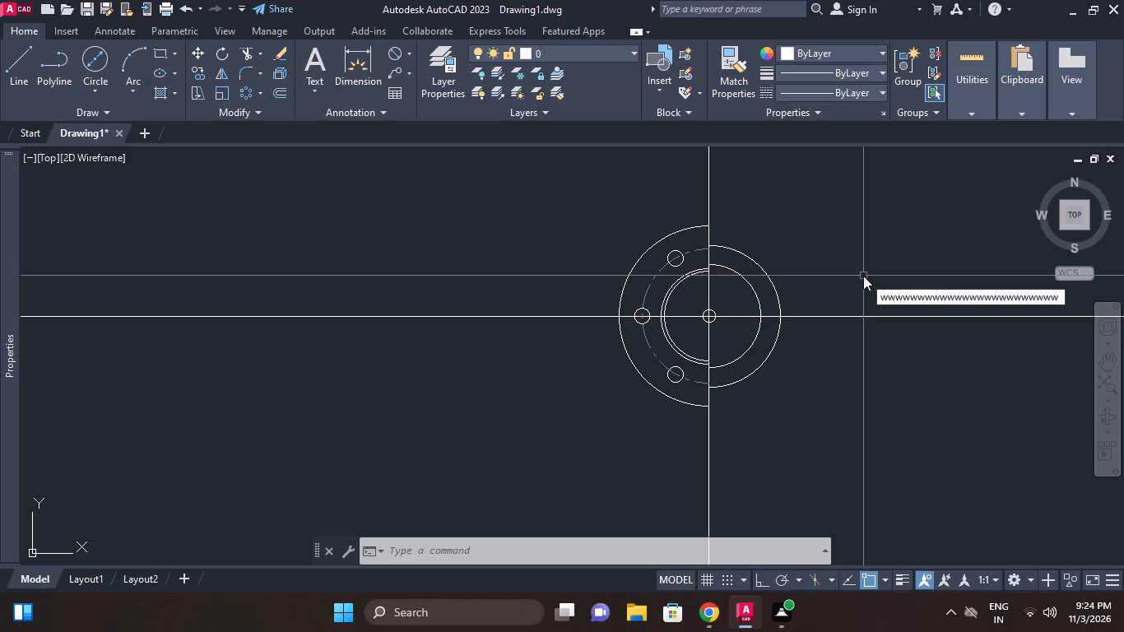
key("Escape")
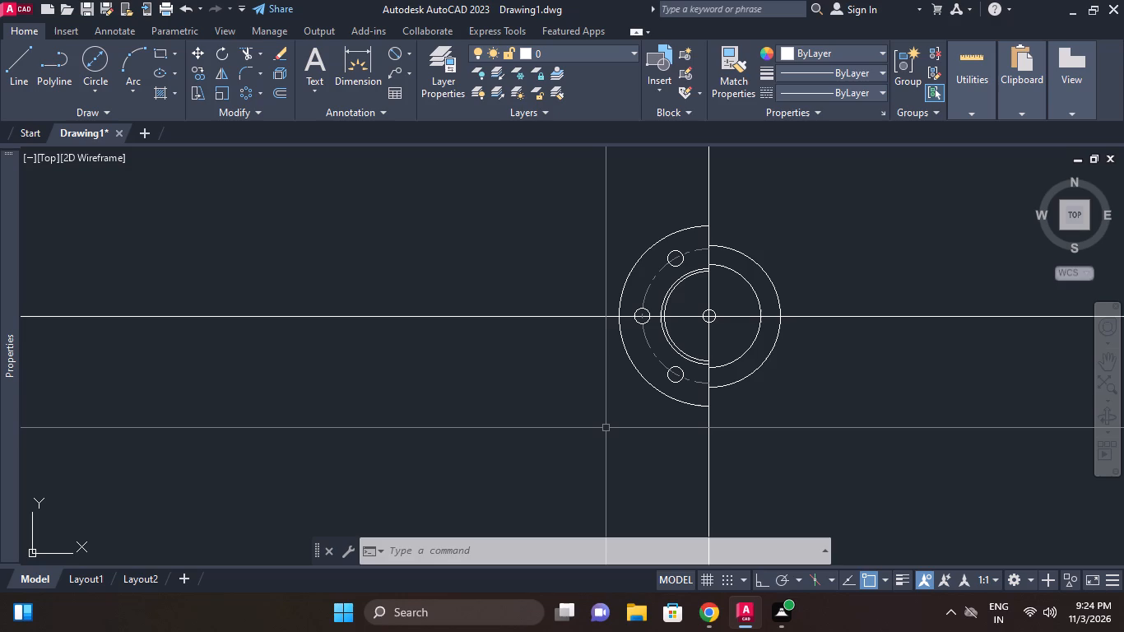
Offset the horizontal centre line 40 mm downward, below the radius 35 outline.
middle_click_drag(588, 430, 543, 425)
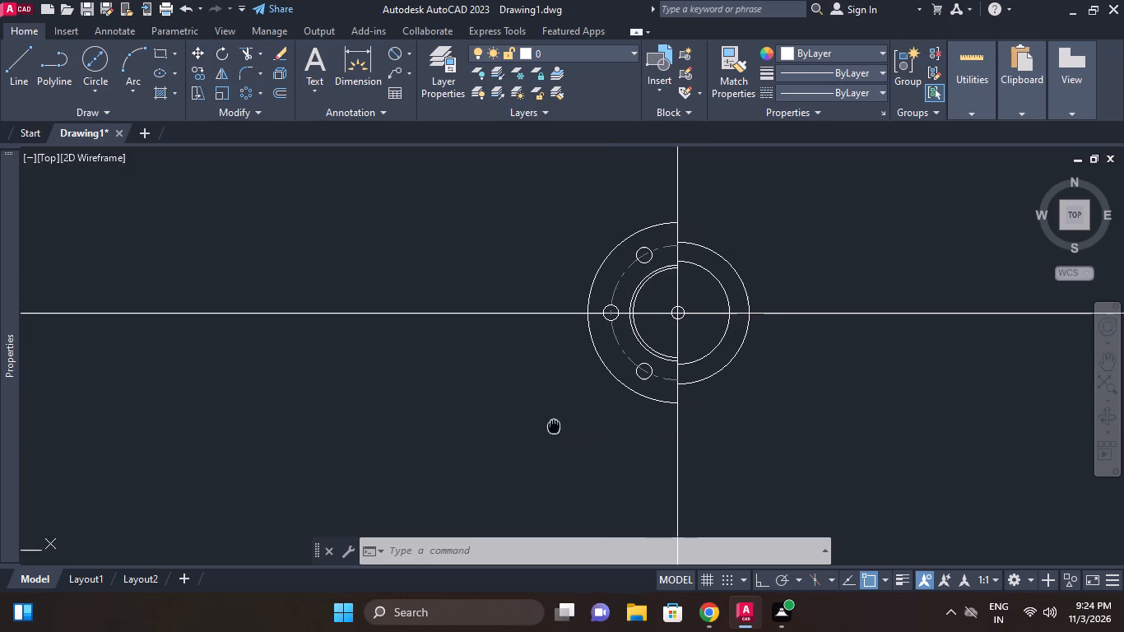
middle_click_drag(543, 425, 542, 425)
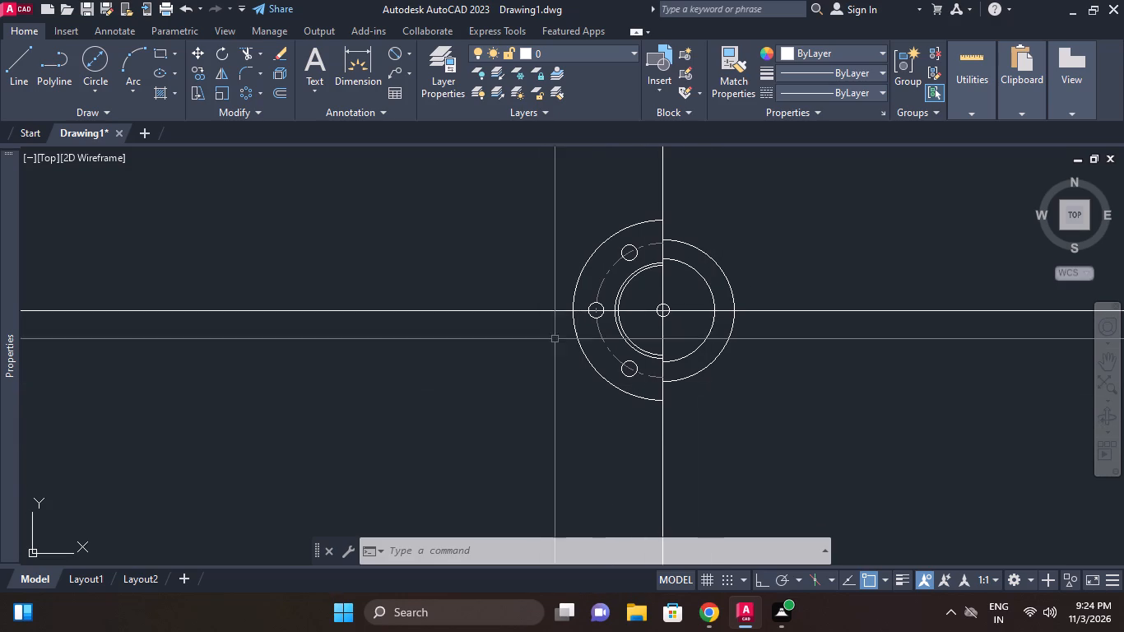
left_click(281, 92)
type("40")
key("Return")
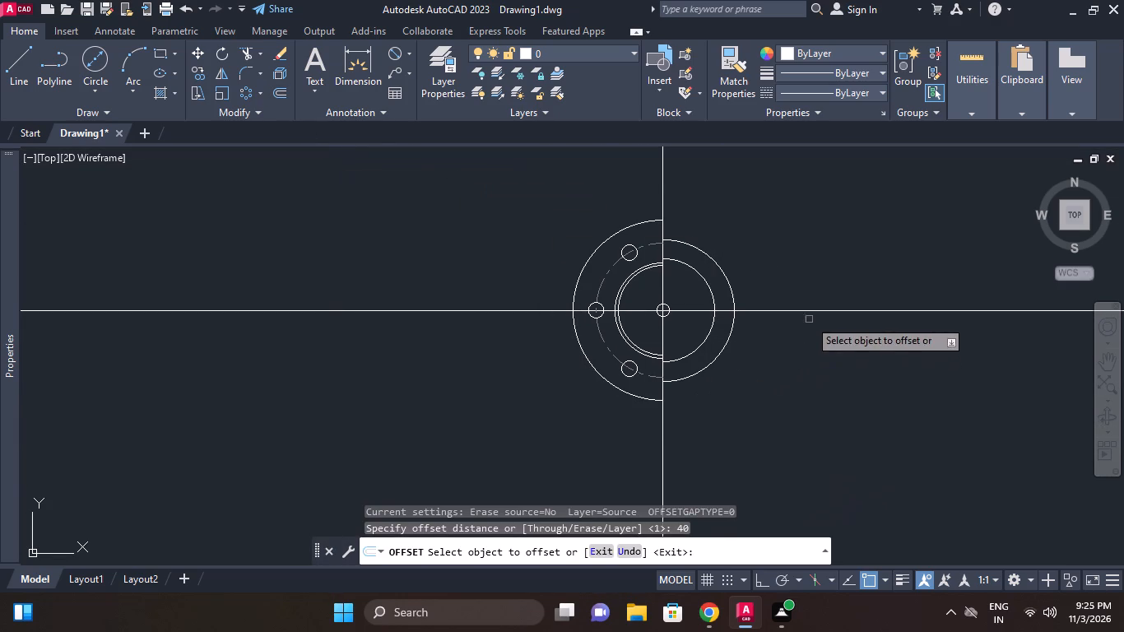
left_click(809, 309)
left_click(811, 365)
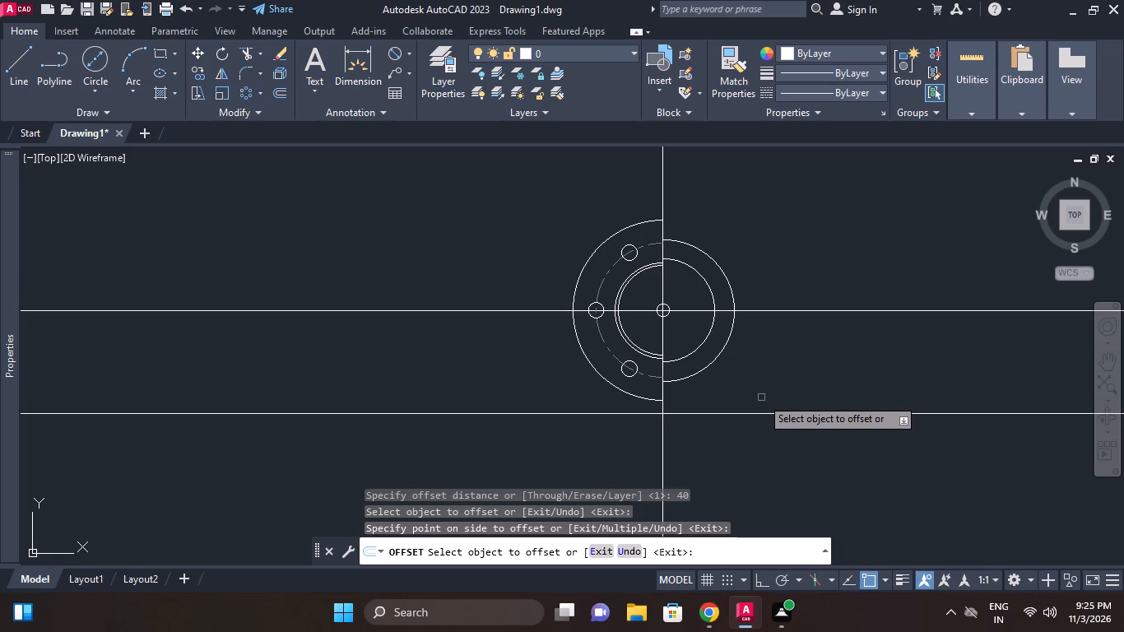
key("Escape")
Check the vertical gap between the new lower horizontal line and the bottom end of the radius 35 arc.
scroll(671, 407, "up", 1)
type("dli")
key("space")
left_click(657, 416)
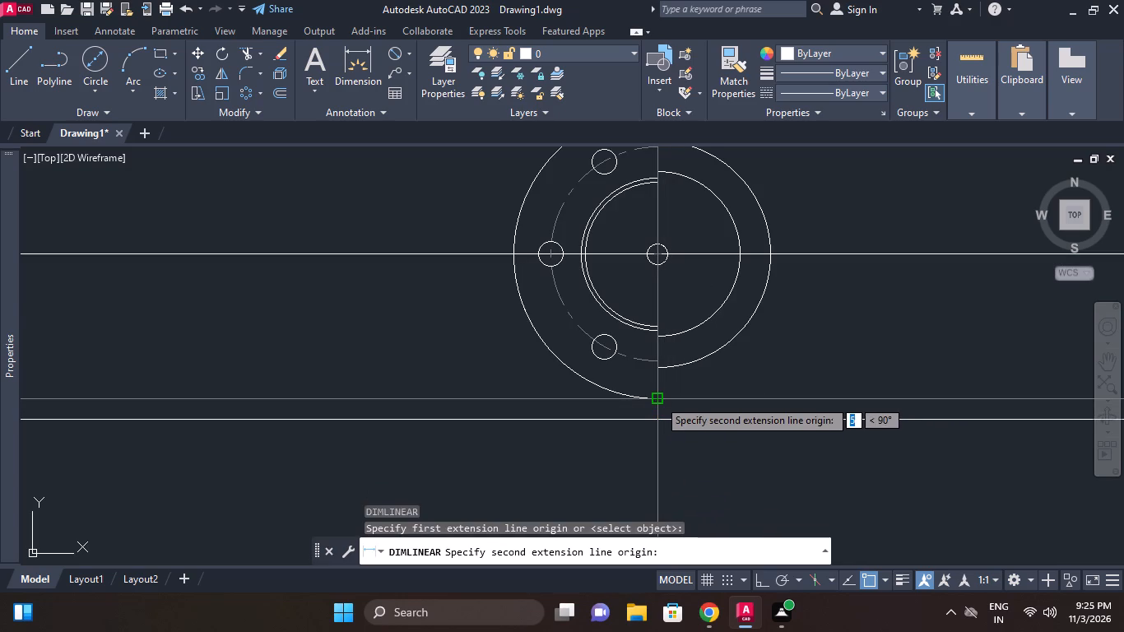
key("Escape")
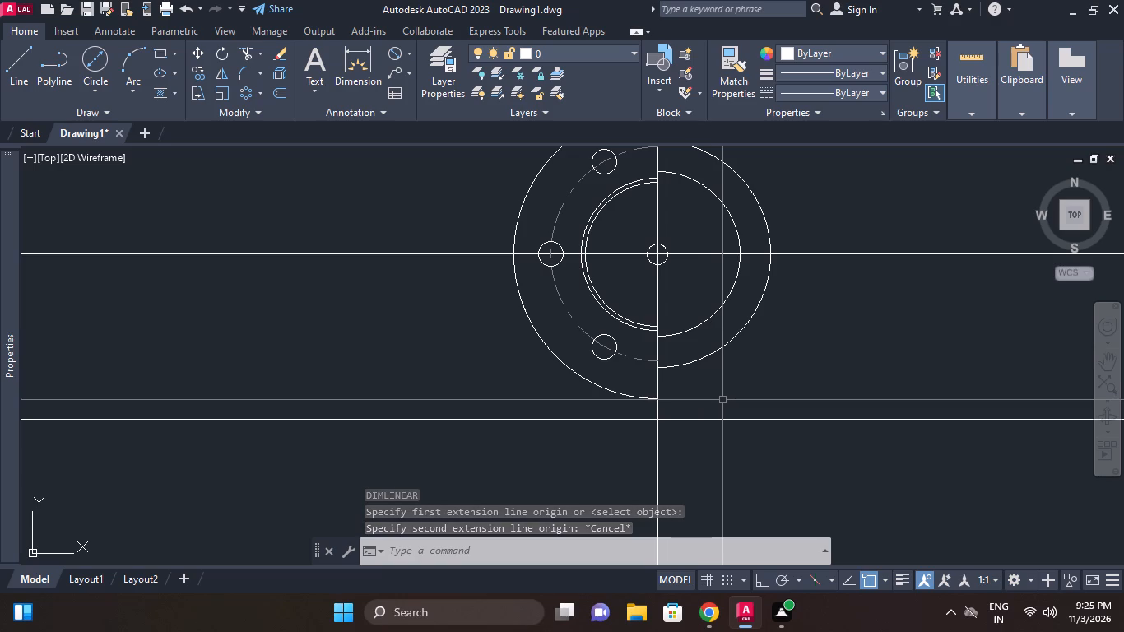
middle_click_drag(750, 412, 717, 411)
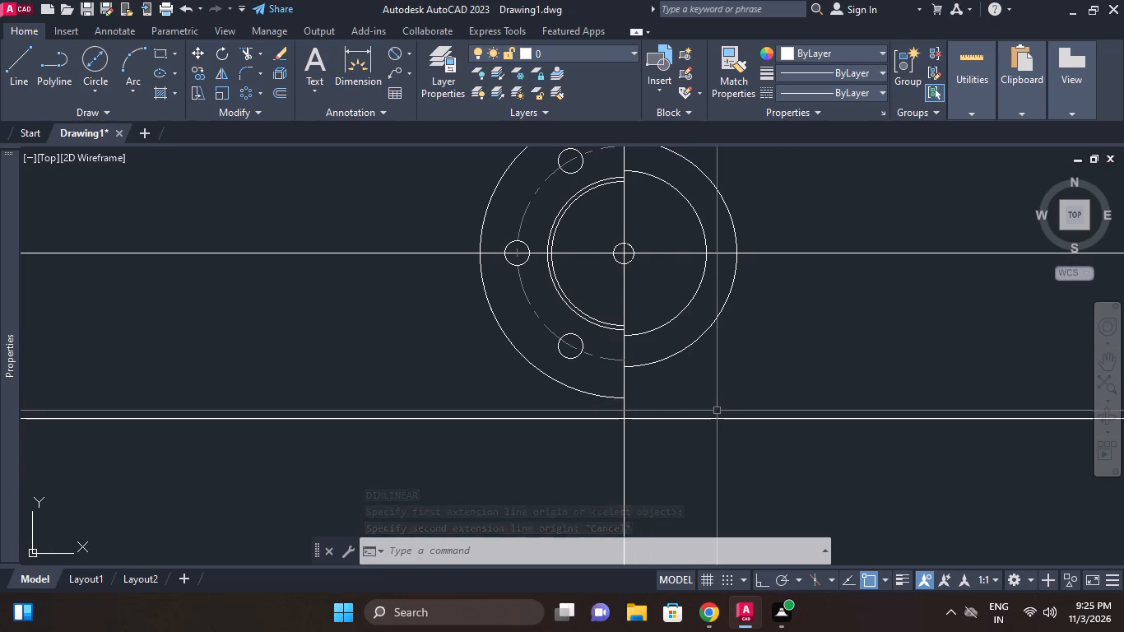
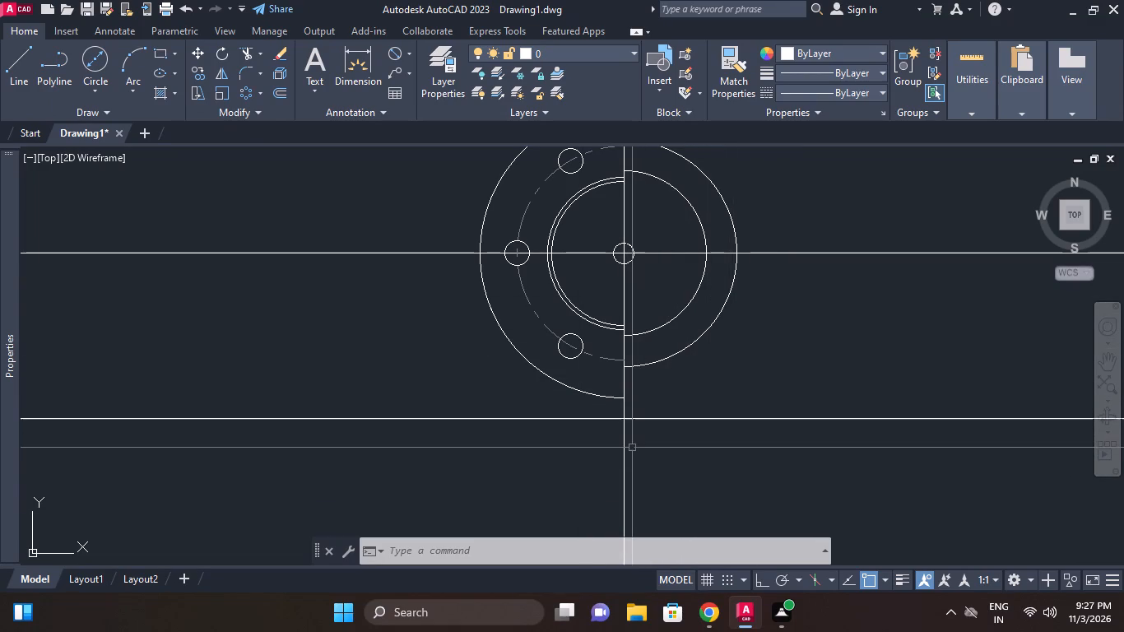
Offset the vertical centre line 92/2 mm to both the left and the right.
scroll(652, 458, "down", 1)
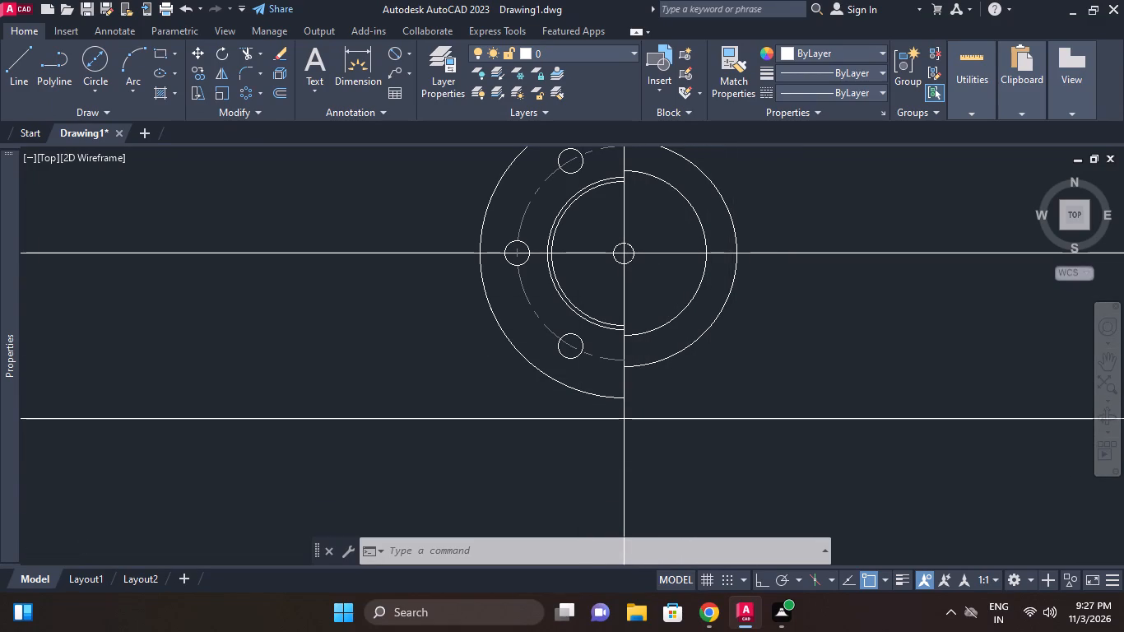
left_click(275, 93)
type("92/2")
key("Return")
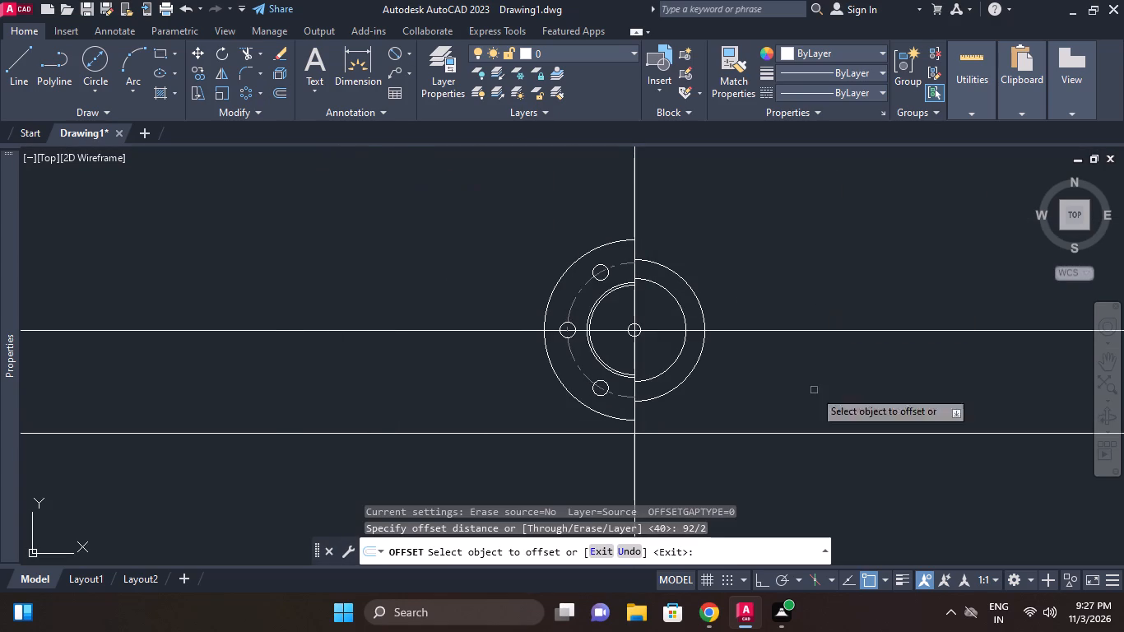
middle_click_drag(778, 495, 795, 392)
left_click(651, 357)
left_click(632, 357)
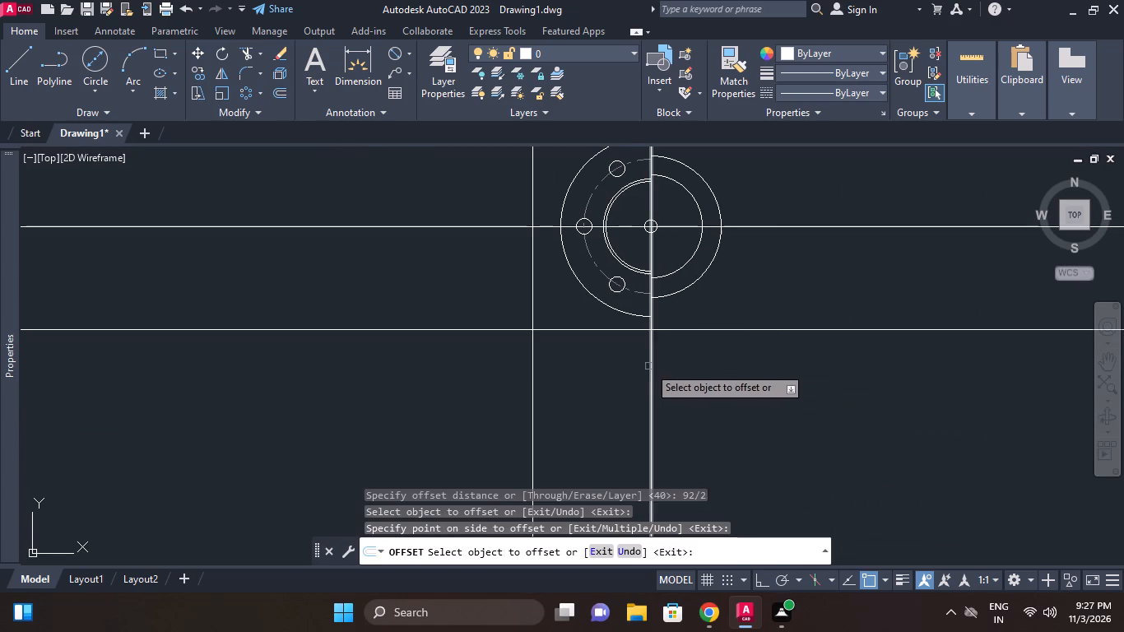
left_click(650, 366)
left_click(741, 366)
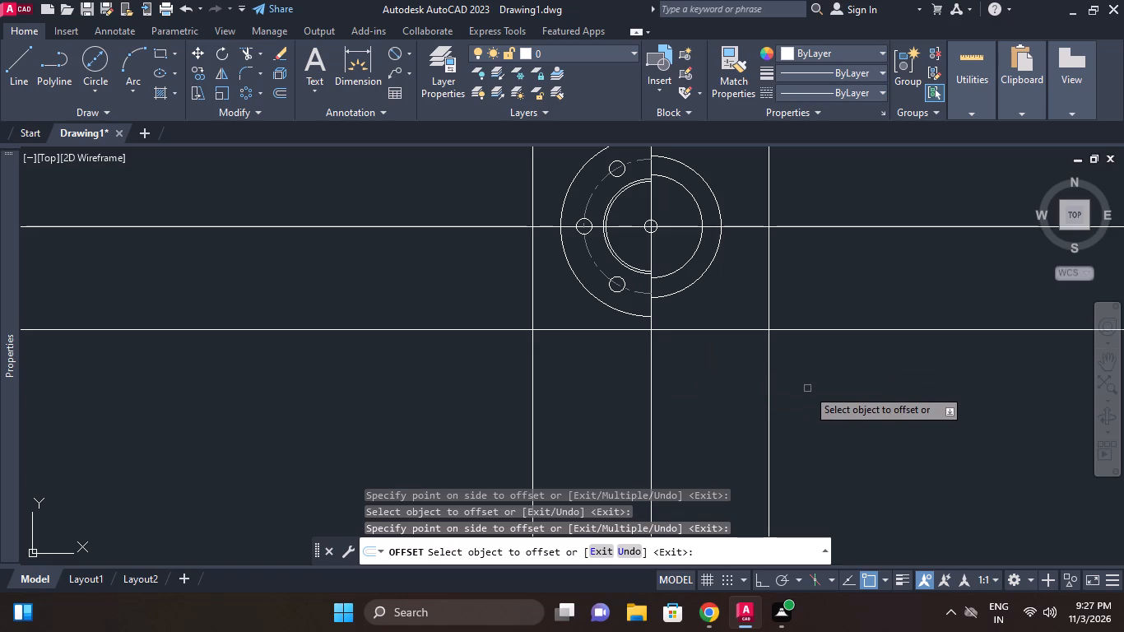
right_click(832, 366)
left_click(865, 374)
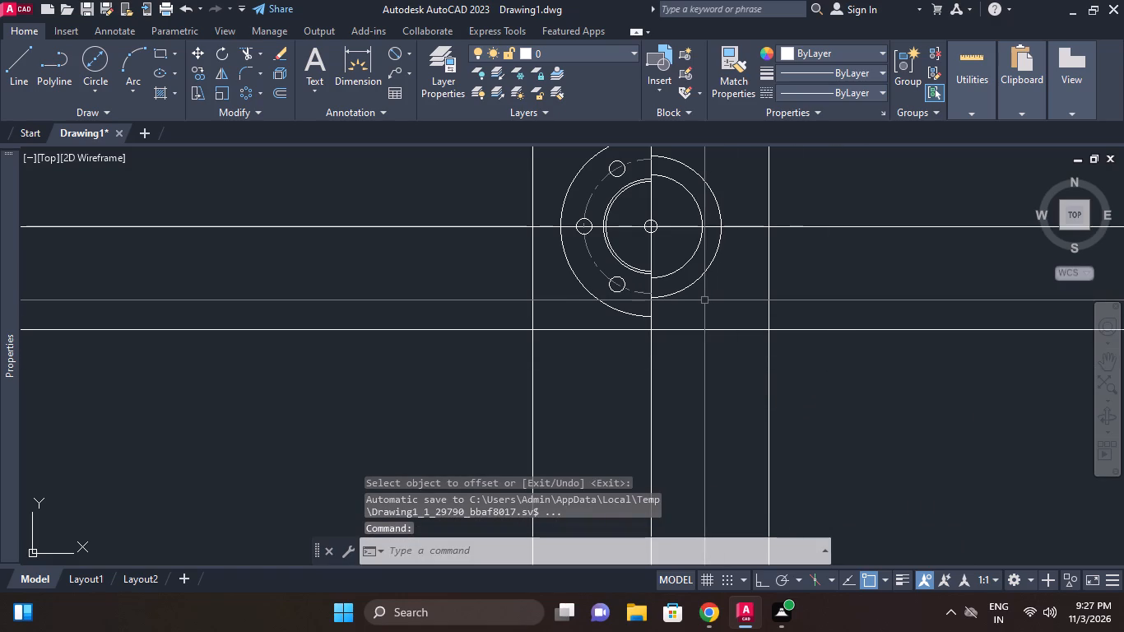
Offset the lower horizontal line 12 mm upward.
left_click(281, 95)
type("12")
key("Return")
left_click(824, 328)
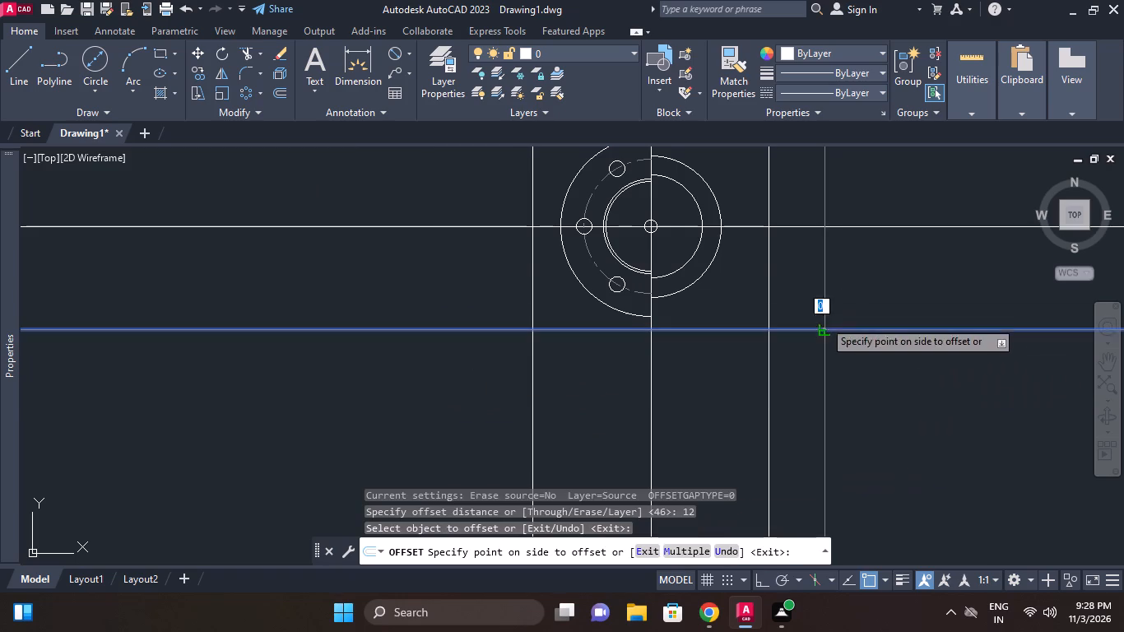
left_click(820, 298)
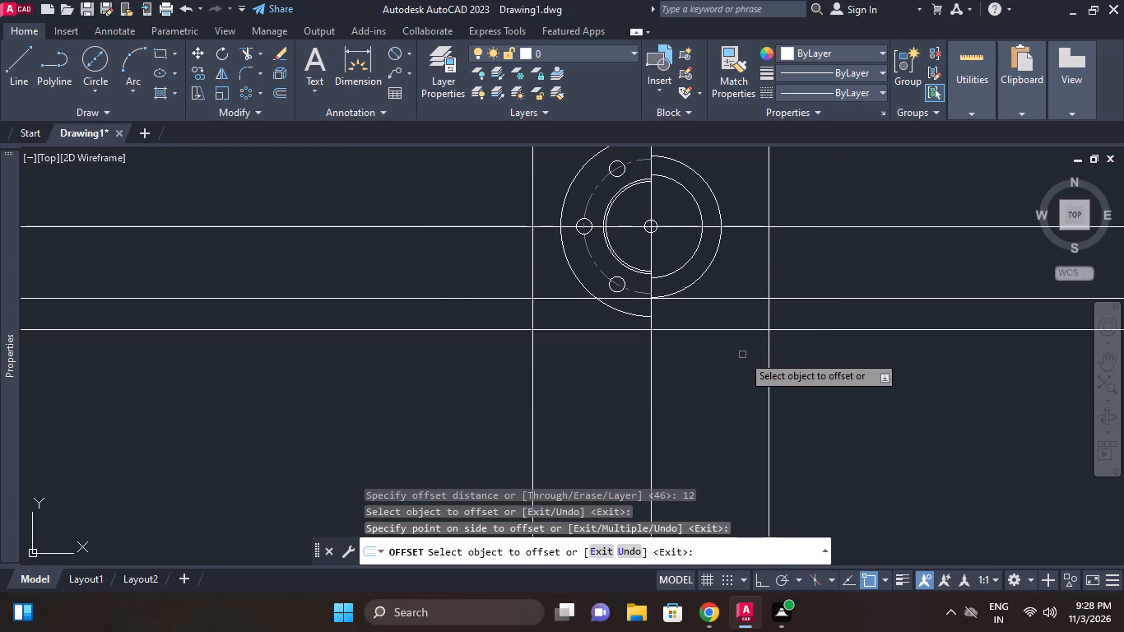
key("Escape")
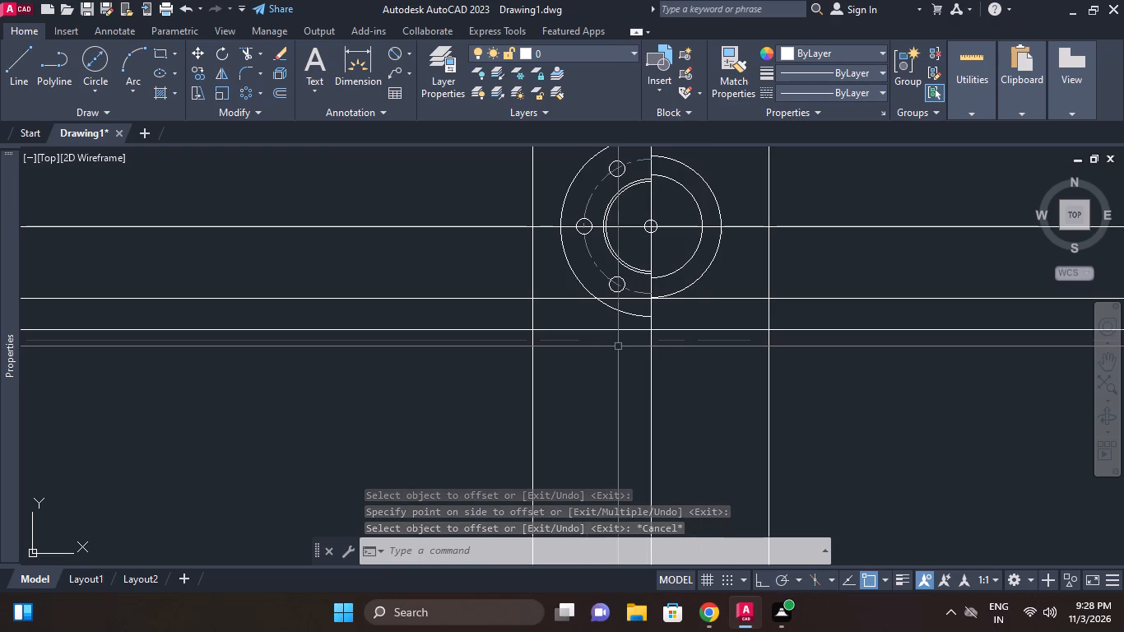
Trim both lower horizontal lines beyond the left vertical offset line, and that line between the horizontal centre line and upper base line.
scroll(574, 336, "up", 1)
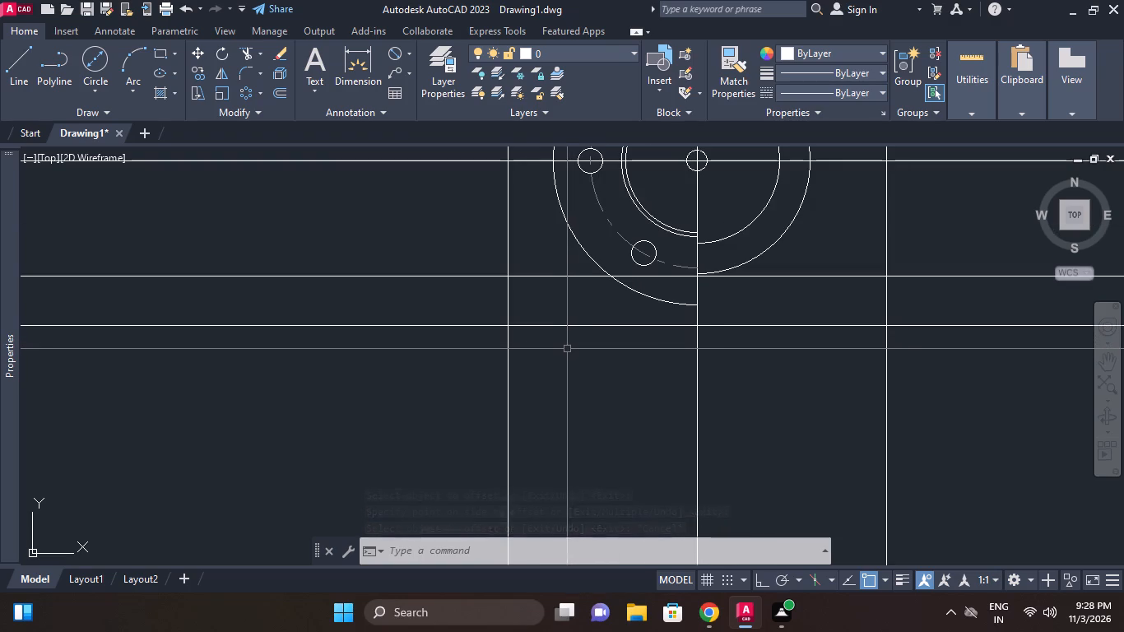
left_click(252, 48)
right_click(317, 215)
left_click(384, 227)
left_click(426, 336)
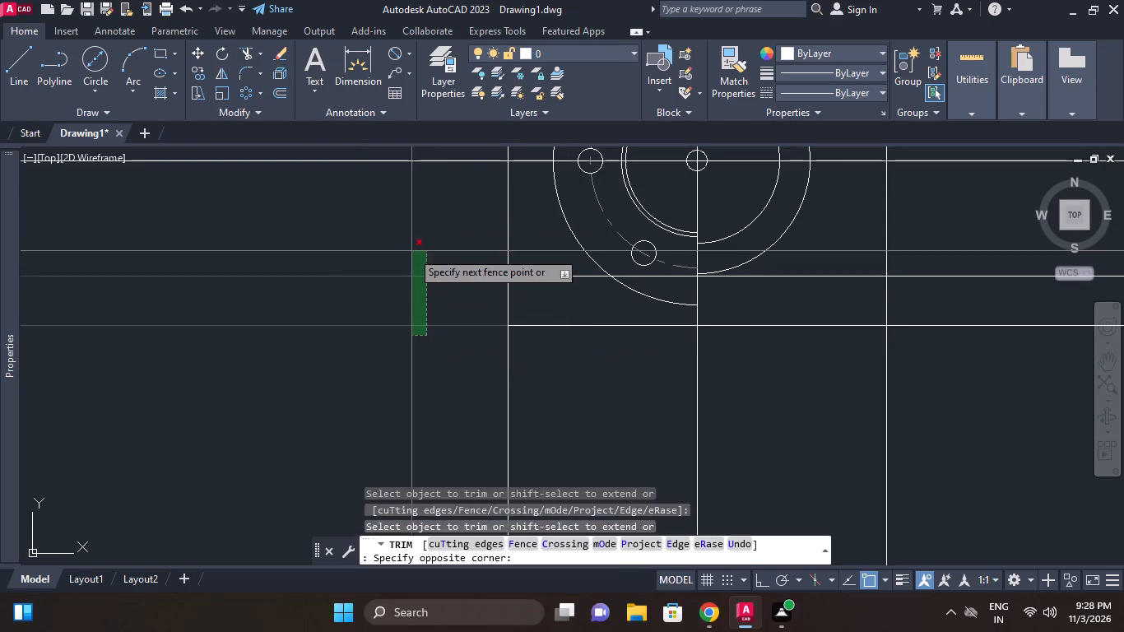
left_click(411, 251)
left_click(508, 251)
middle_click_drag(448, 252, 374, 298)
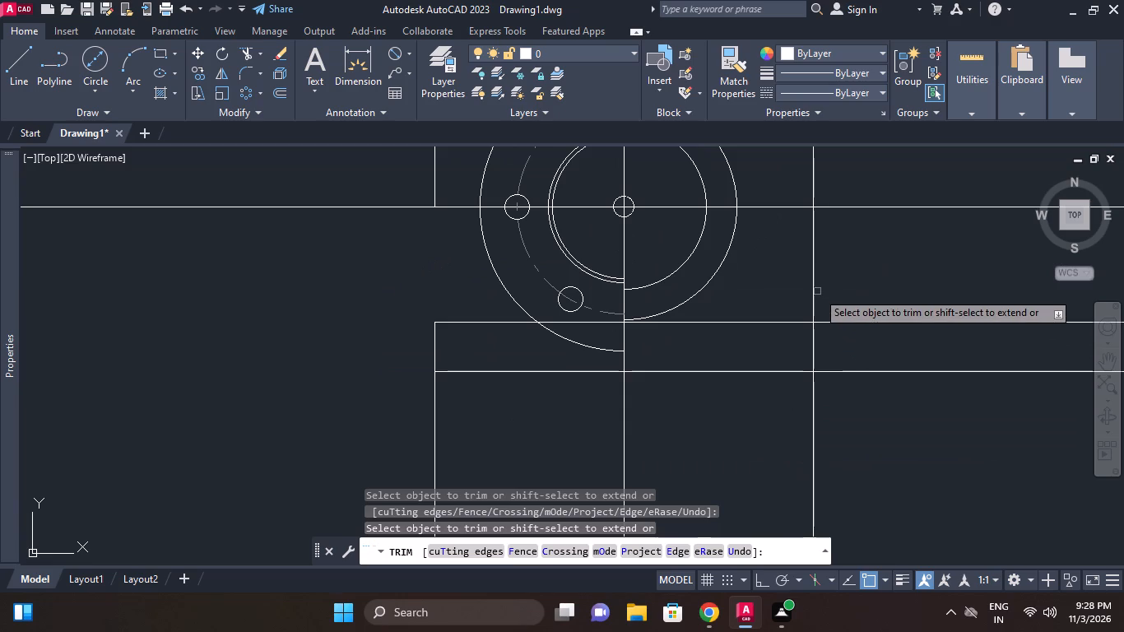
Trim the remaining overhangs on the right side and the left vertical line below, leaving a closed 92 by 12 mm base rectangle.
left_click(817, 291)
left_click(806, 286)
left_click(848, 314)
left_click(856, 380)
left_click(862, 421)
left_click(806, 411)
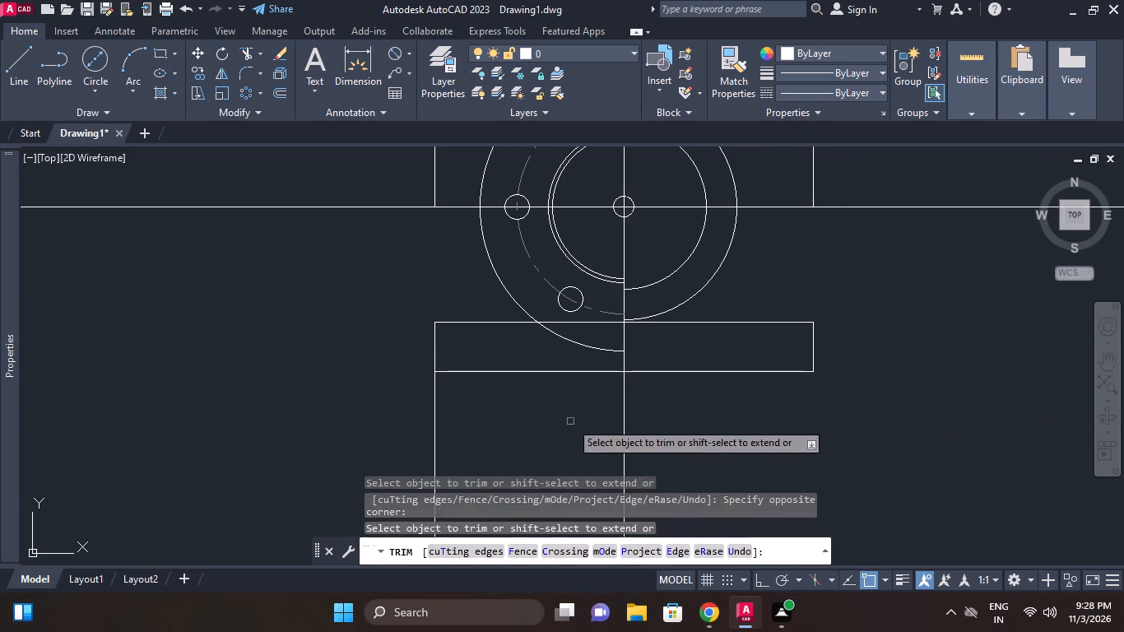
left_click_drag(520, 421, 511, 421)
left_click(377, 412)
middle_click_drag(568, 413, 579, 461)
scroll(694, 365, "down", 2)
middle_click(690, 383)
key("Escape")
Erase the two leftover vertical offset lines above the horizontal centre line.
left_click(752, 261)
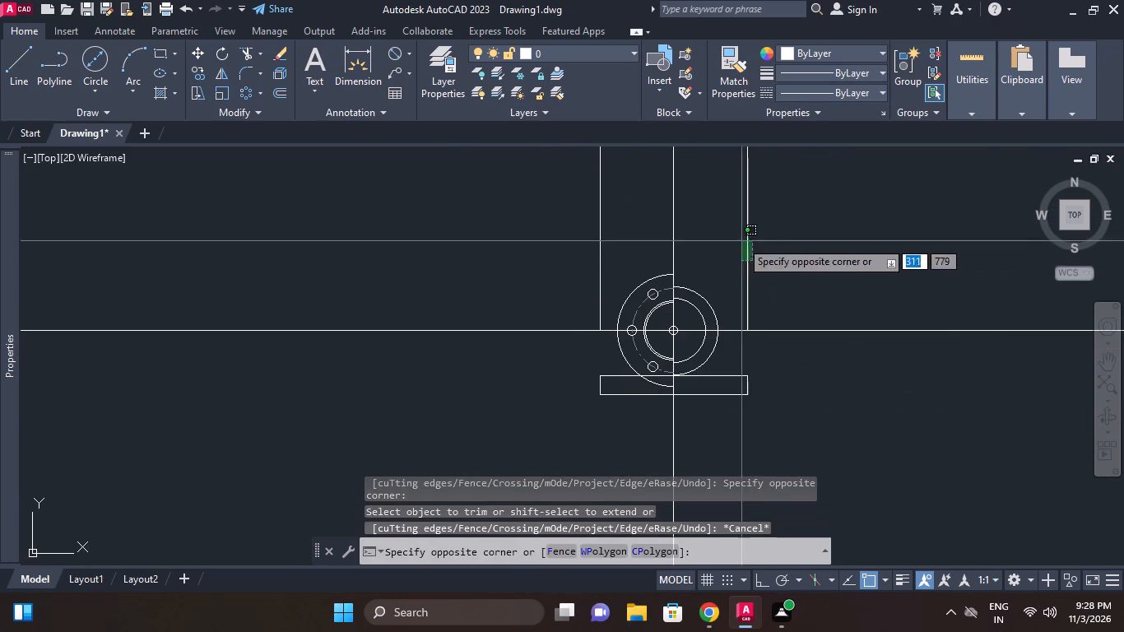
left_click(741, 240)
key("e")
key("space")
left_click(621, 227)
left_click(588, 219)
key("space")
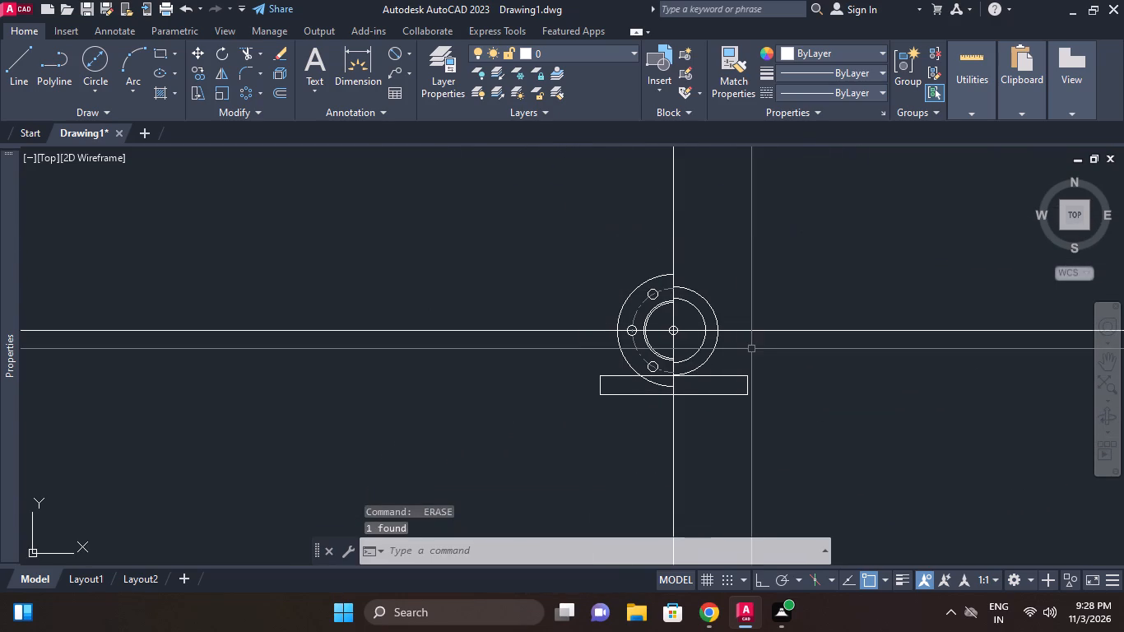
Check the height of the base rectangle's right edge with a temporary linear dimension.
scroll(747, 352, "up", 1)
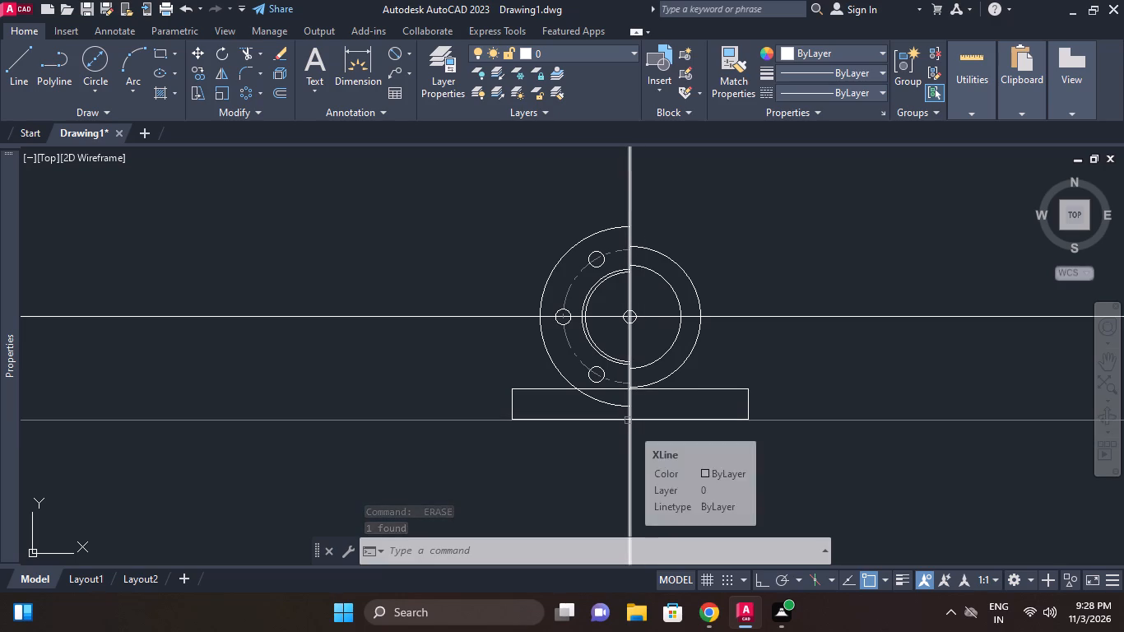
middle_click_drag(628, 421, 627, 433)
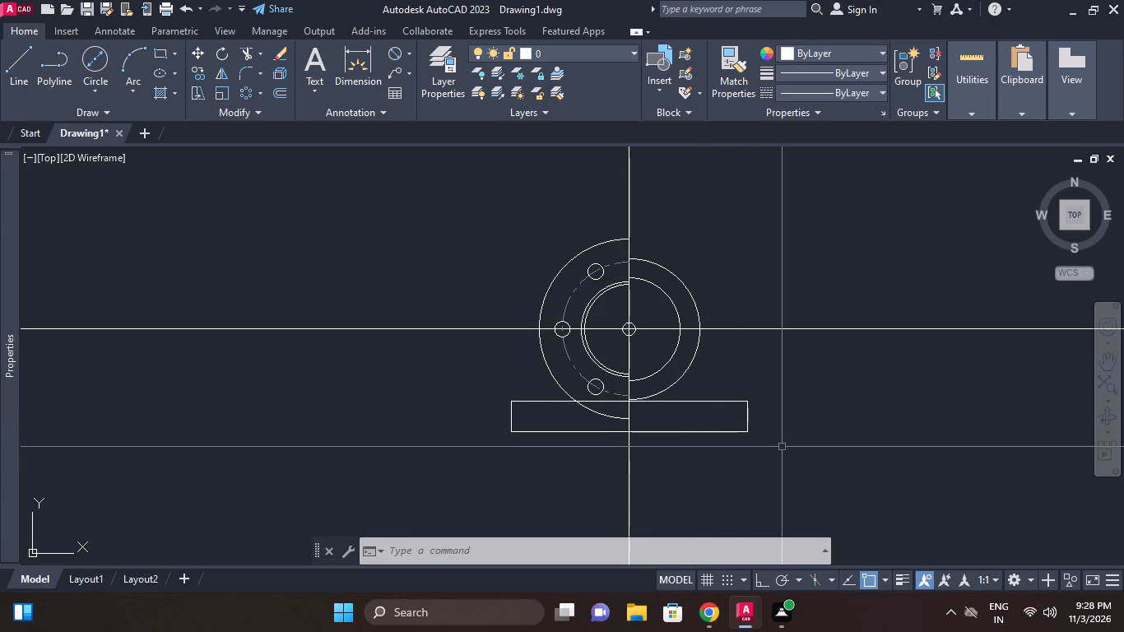
key("d")
type("li")
key("space")
key("space")
key("space")
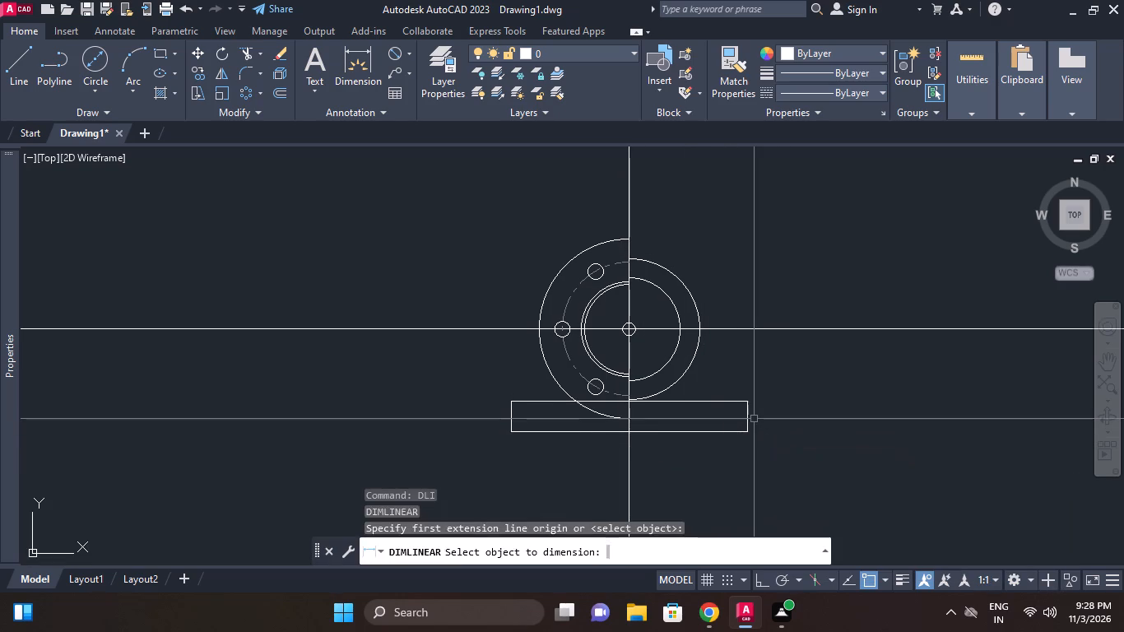
key("space")
key("space")
left_click(748, 417)
key("Escape")
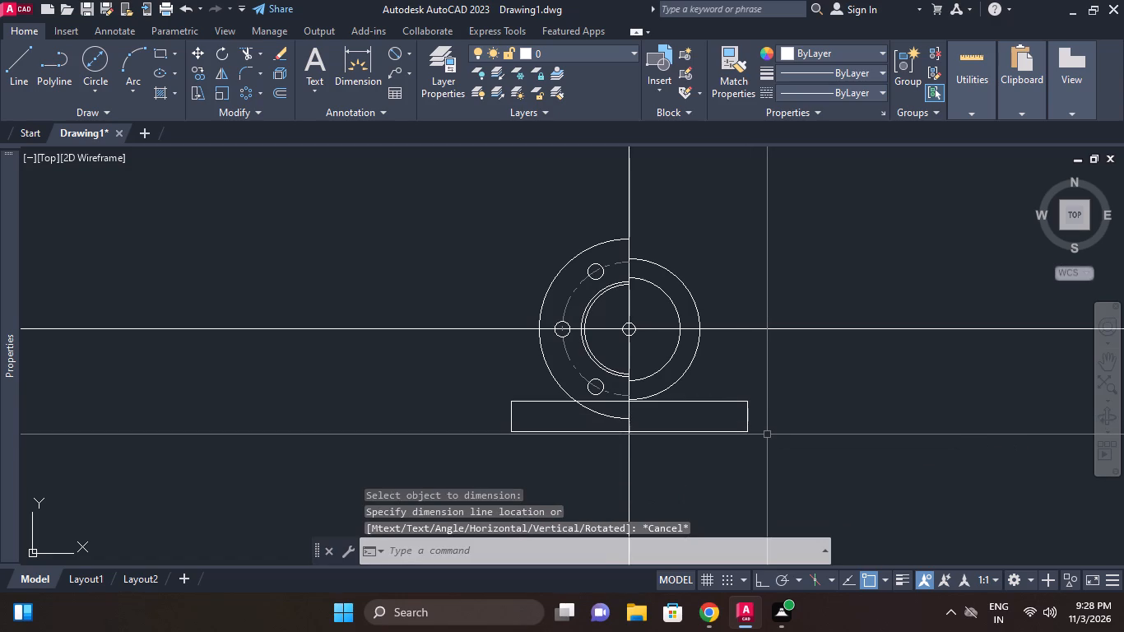
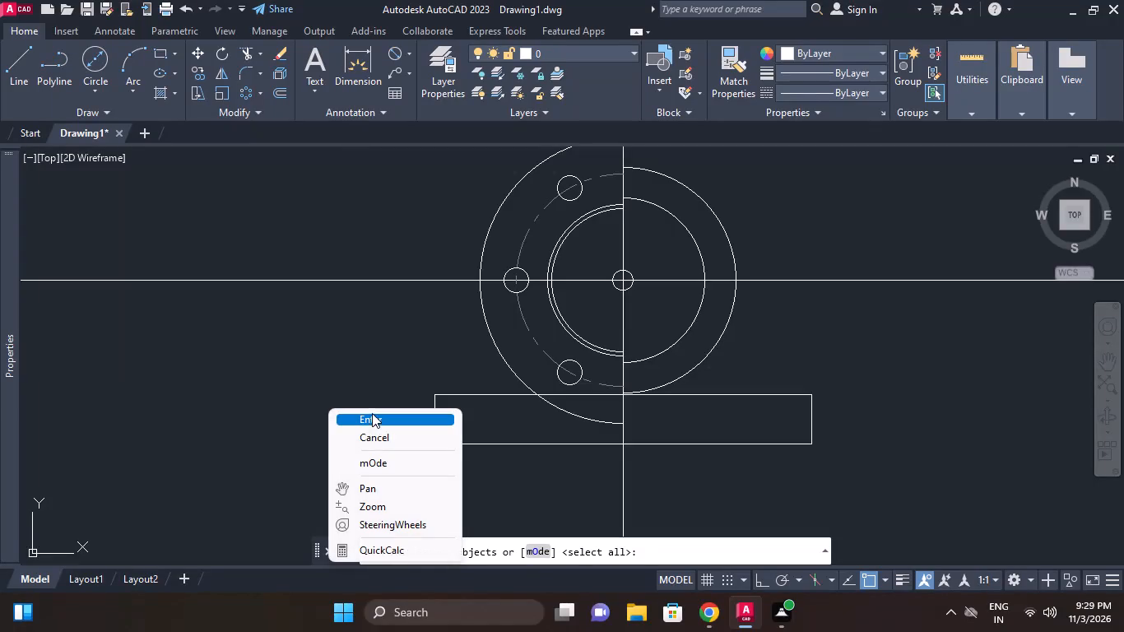
Trim the base's upper line between the left outer arc and the vertical centre line, keeping the arc inside the base.
left_click(372, 414)
left_click(558, 410)
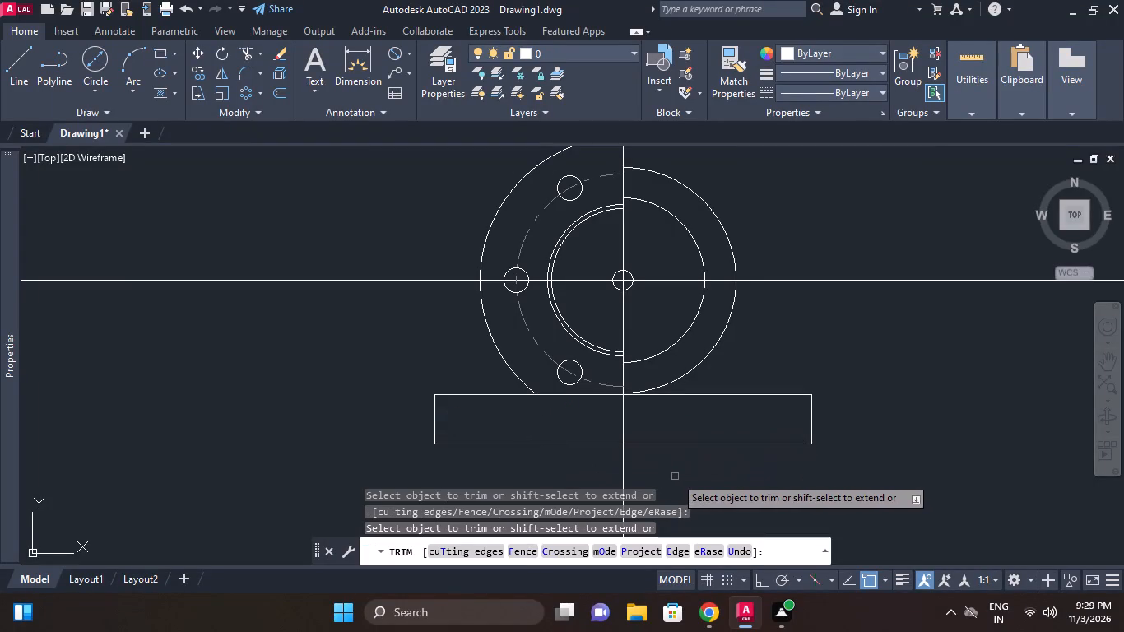
scroll(638, 456, "up", 1)
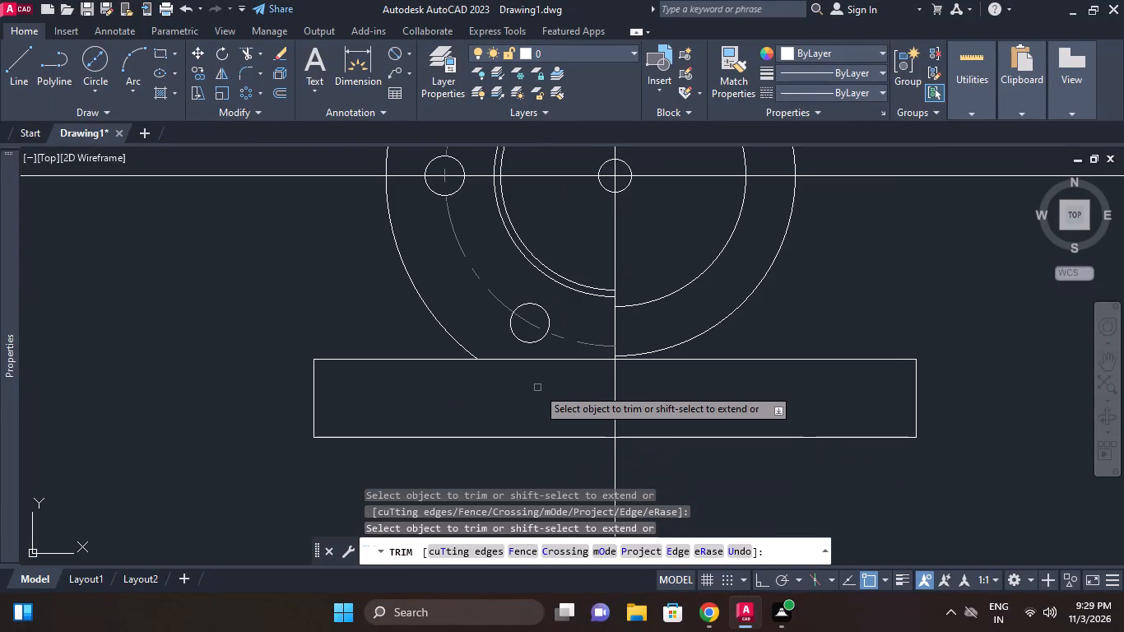
key("ctrl+z")
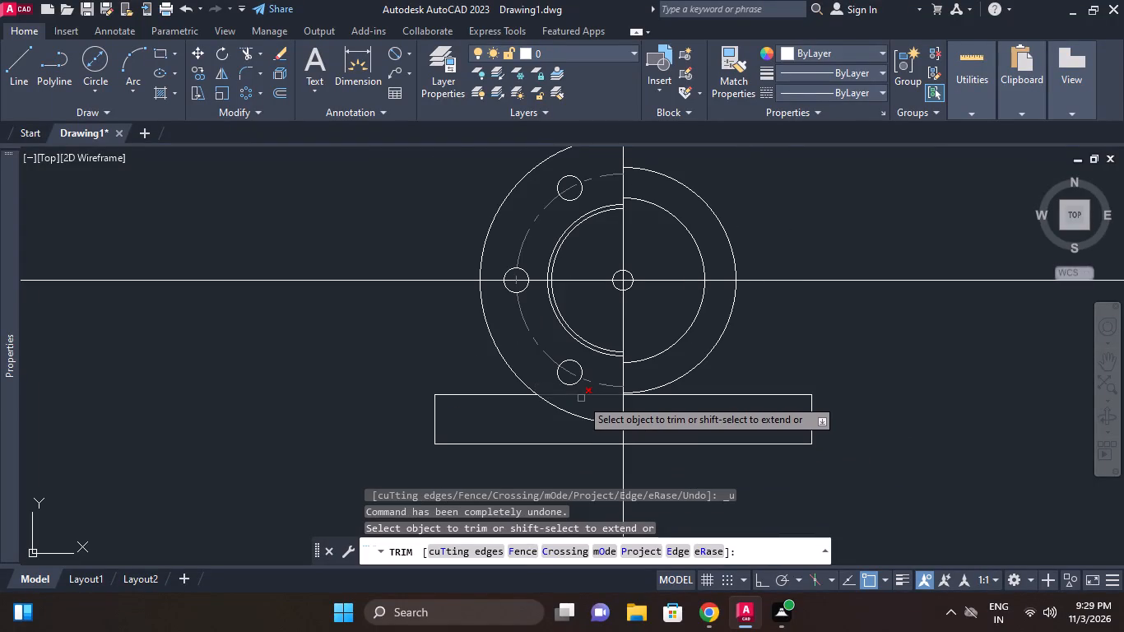
left_click(578, 398)
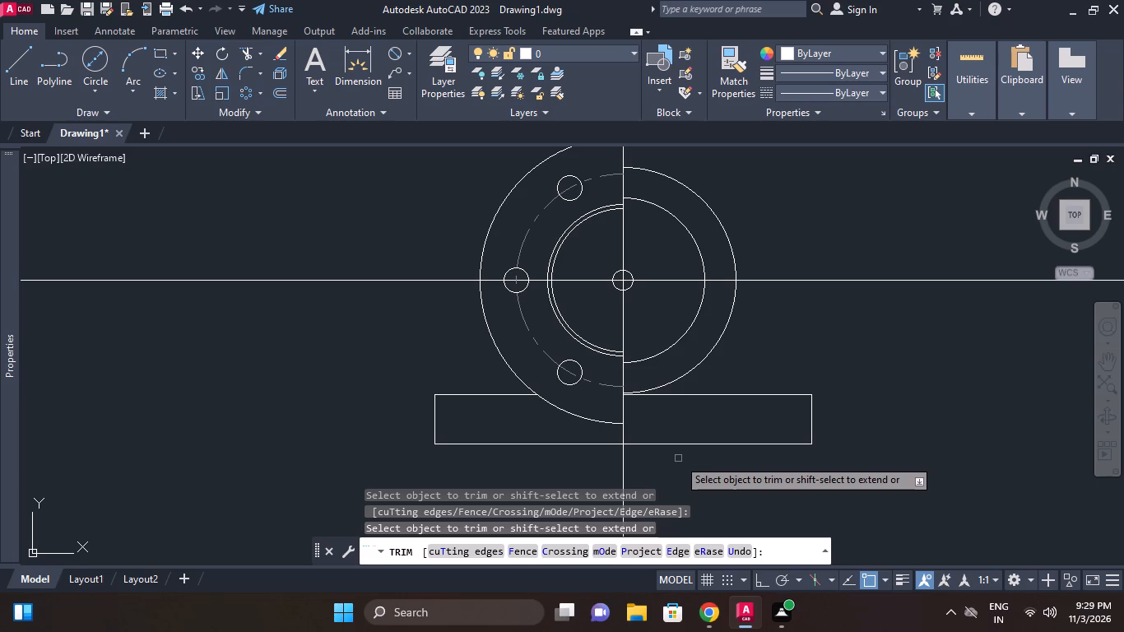
middle_click(620, 474)
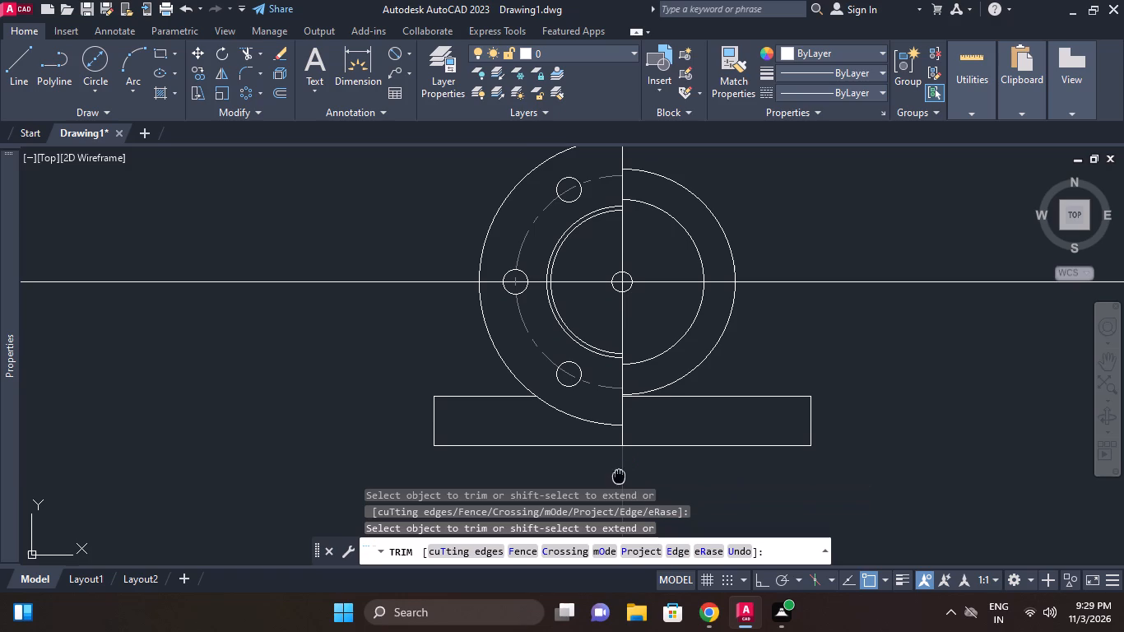
key("Escape")
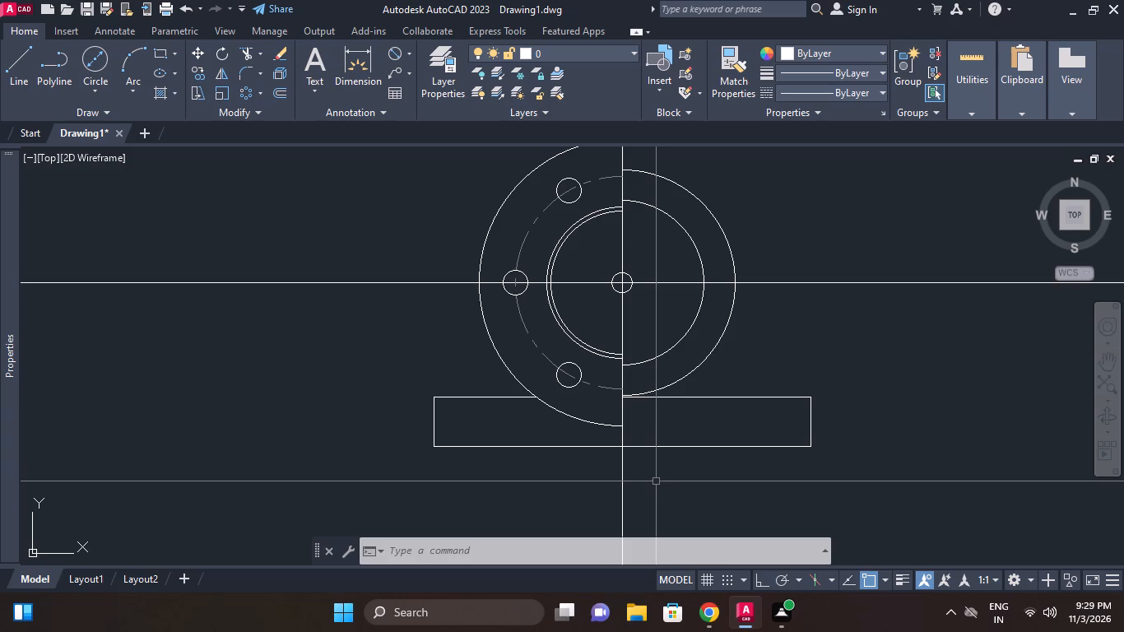
Draw a 5 mm radius circle tangent to the base's upper line and the lower right part of the right outer arc.
left_click(95, 76)
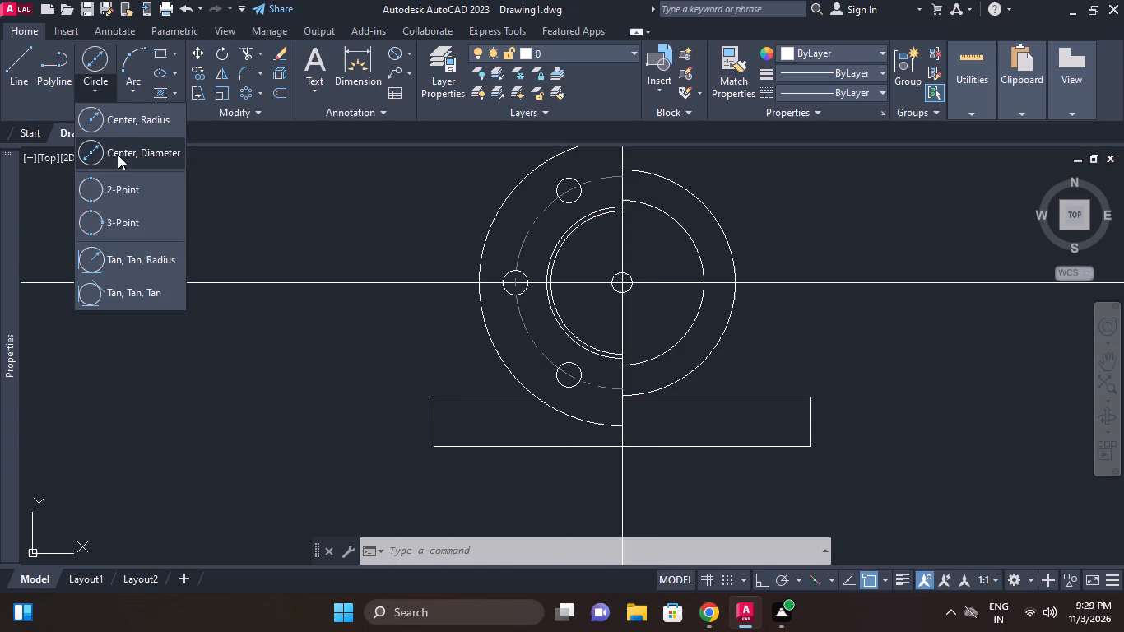
left_click(127, 131)
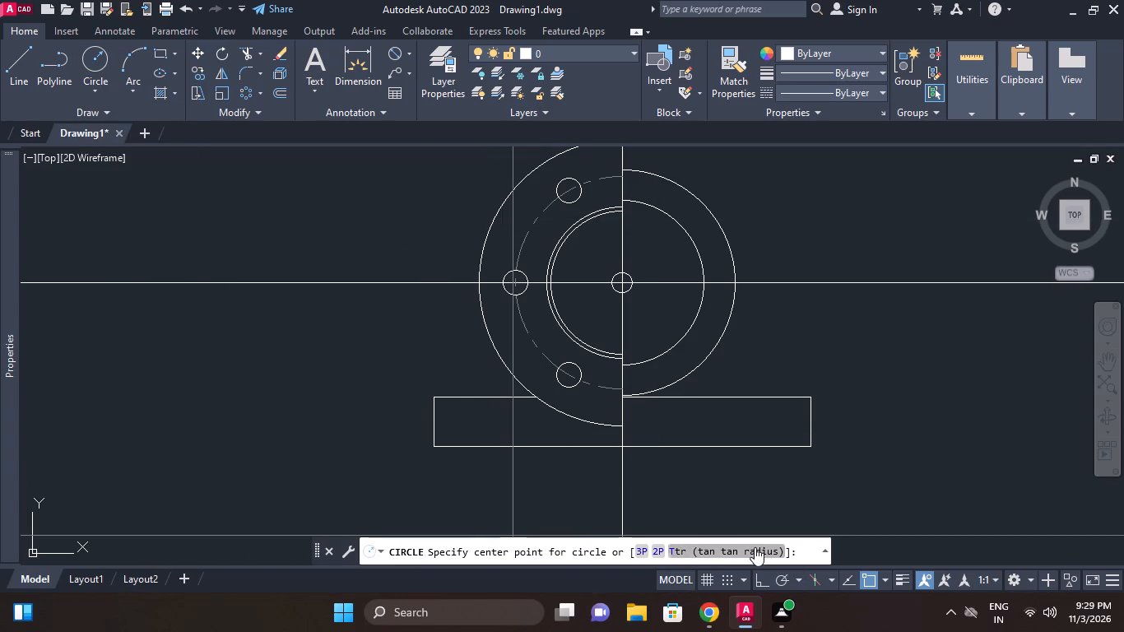
left_click(755, 547)
left_click(703, 397)
left_click(697, 371)
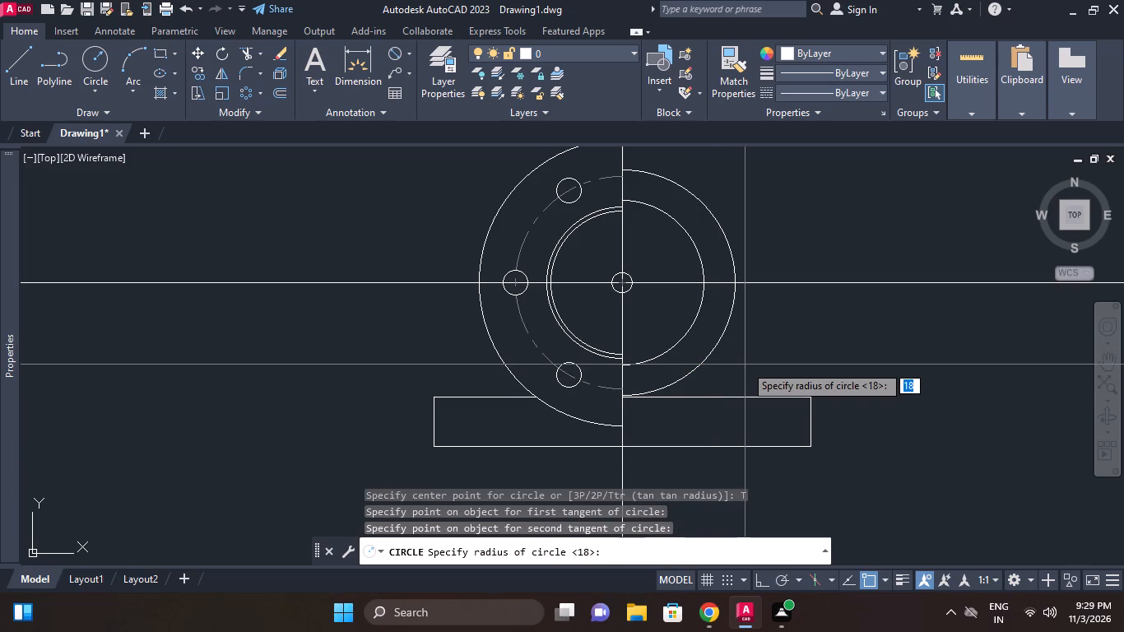
key("5")
key("Return")
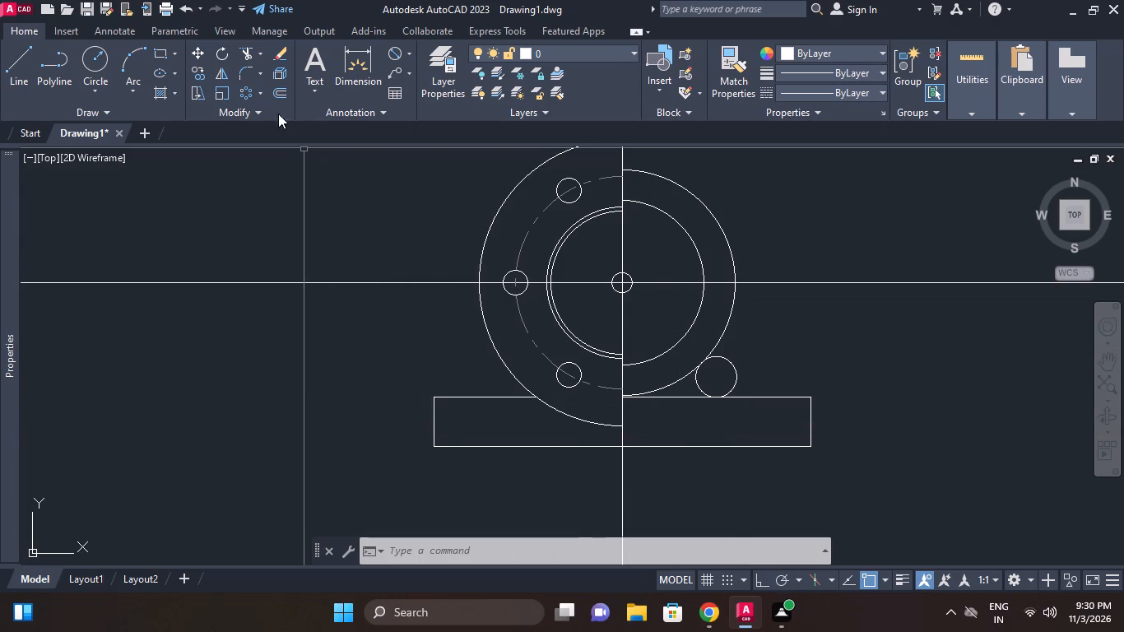
Trim the right outer arc, upper base line and tangent circle to leave a concave fillet between the right outline and base.
left_click(240, 51)
right_click(280, 308)
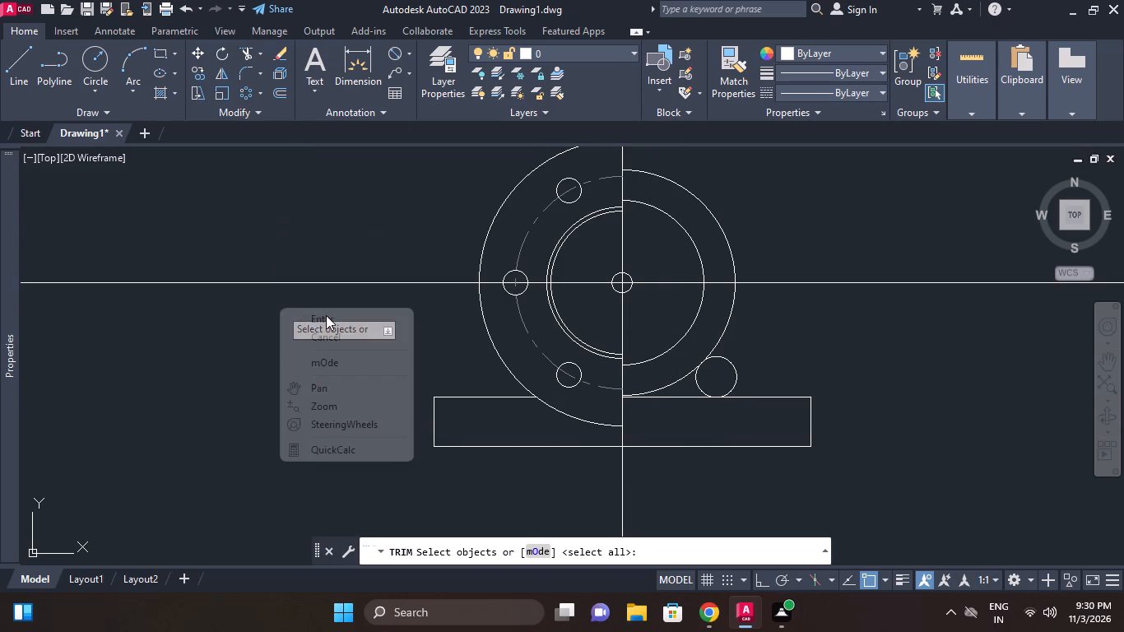
left_click(326, 315)
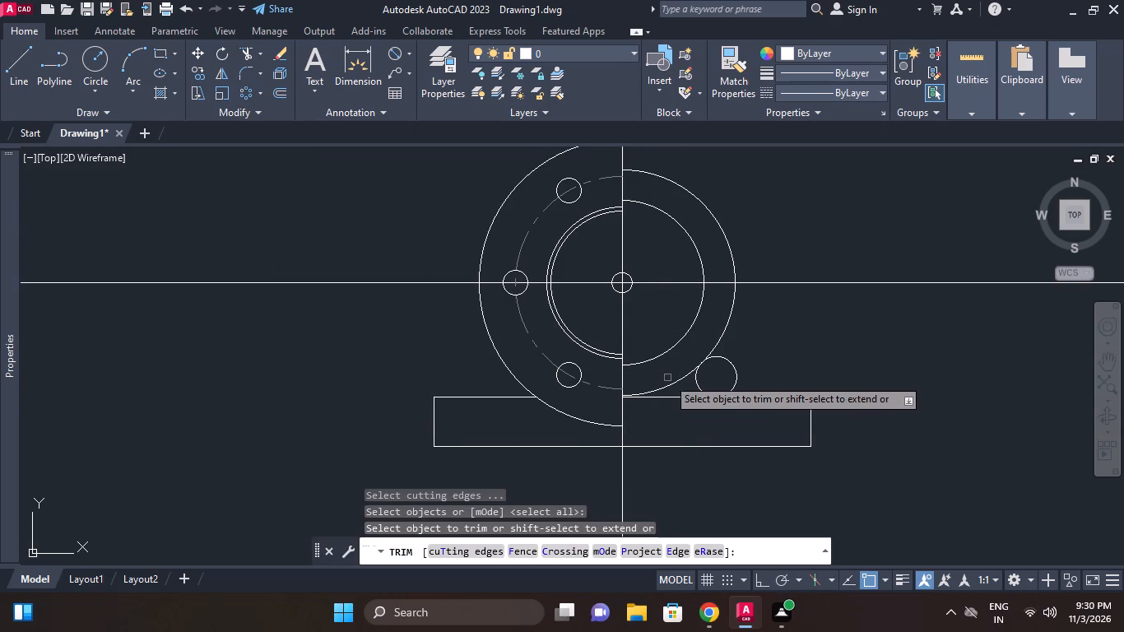
left_click(671, 383)
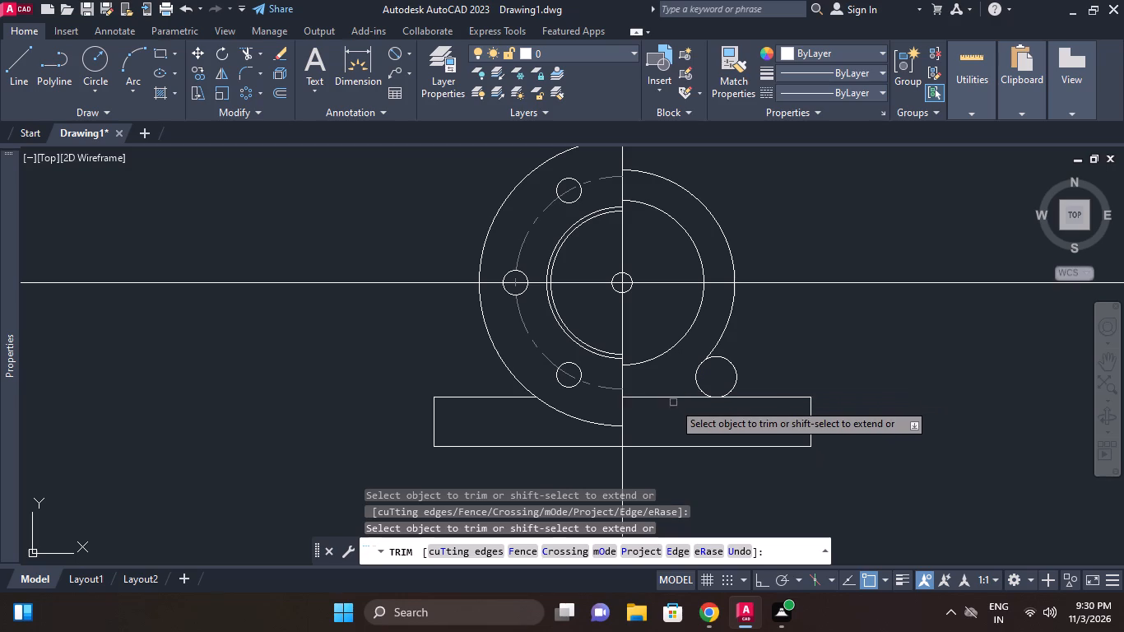
left_click(674, 400)
left_click(733, 371)
right_click(770, 345)
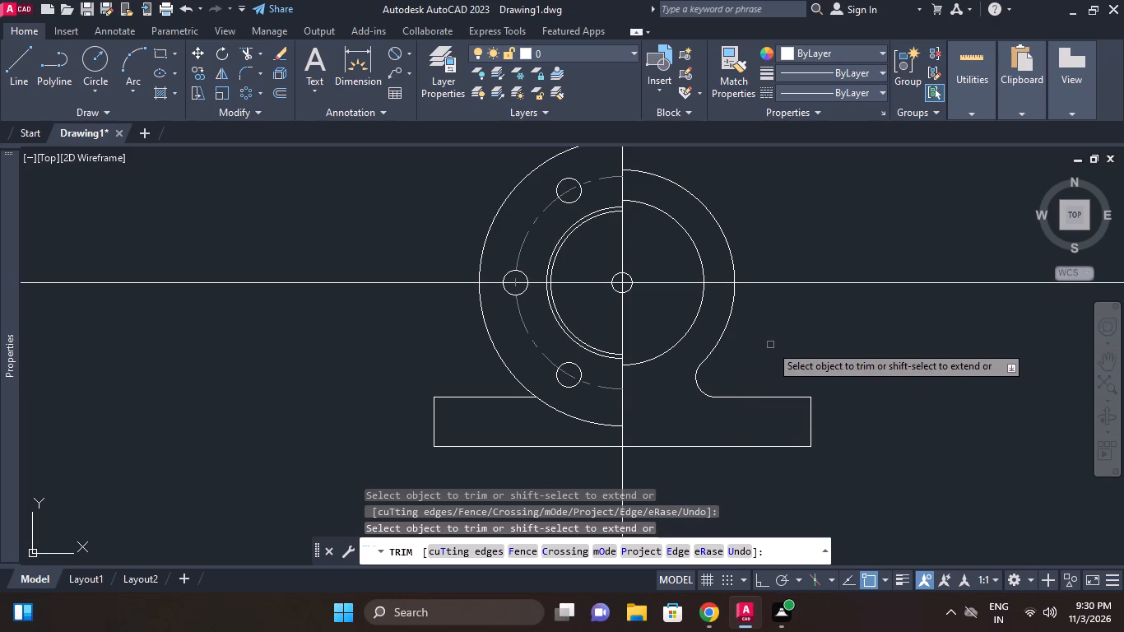
left_click(834, 94)
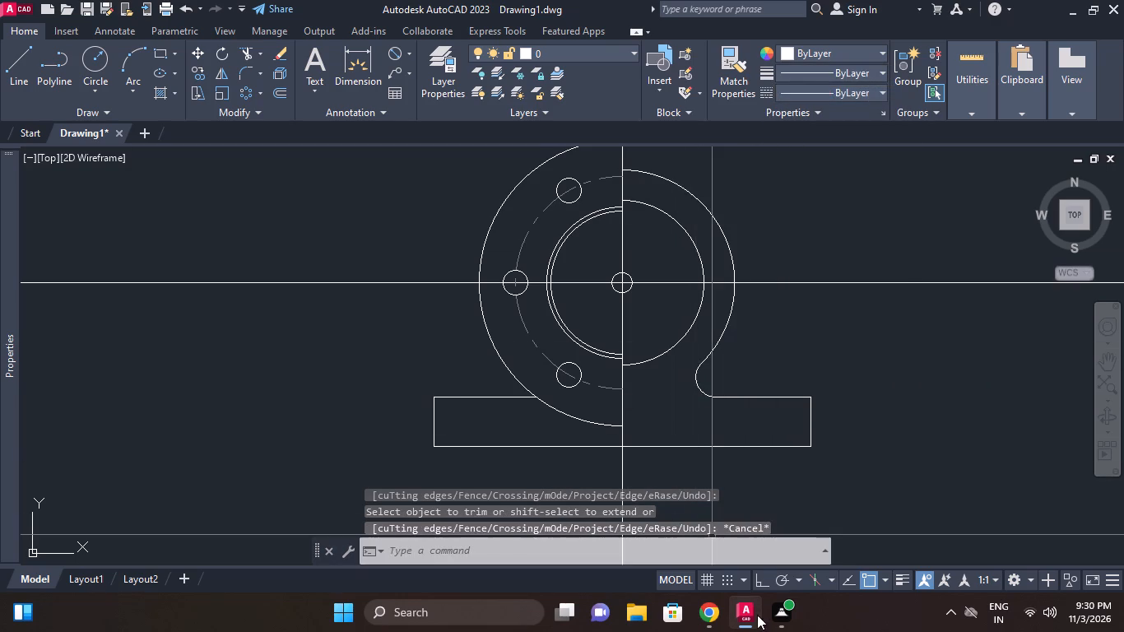
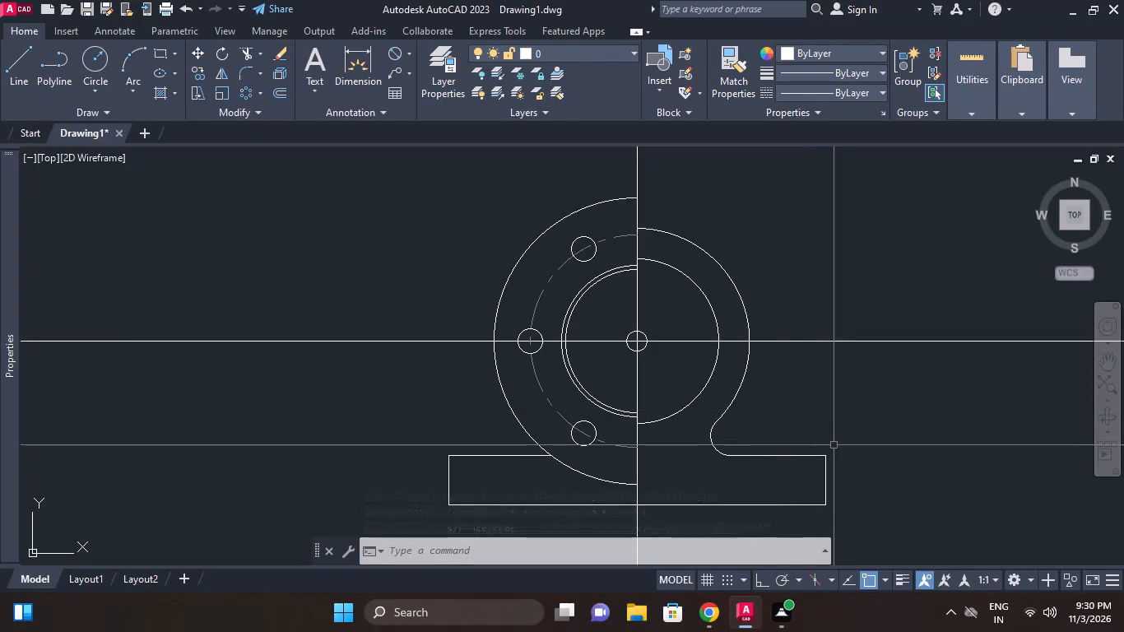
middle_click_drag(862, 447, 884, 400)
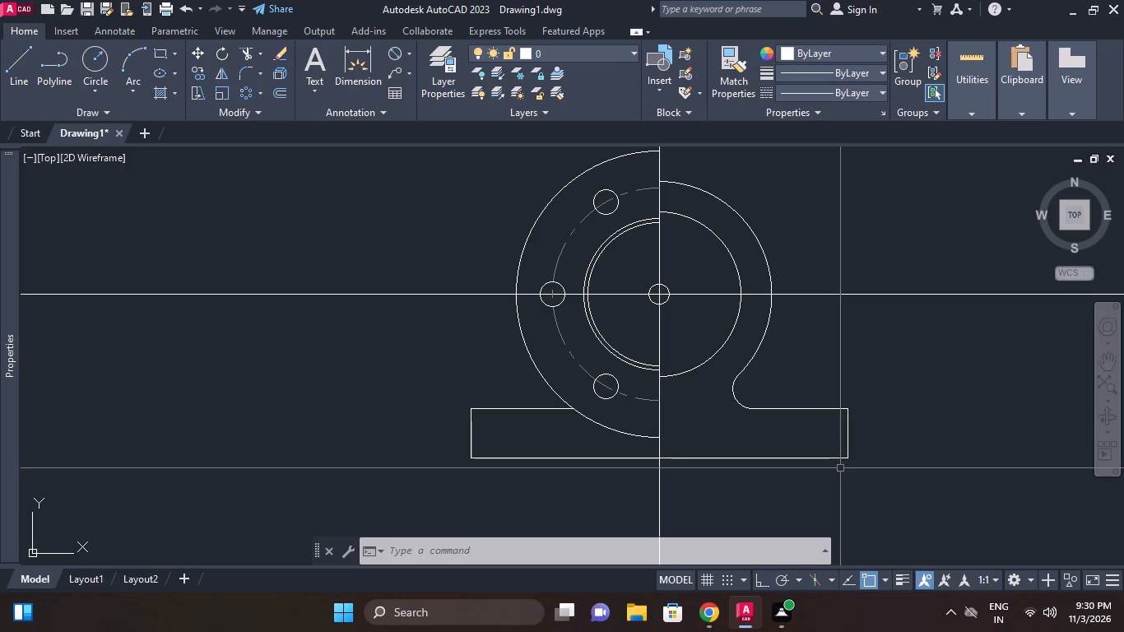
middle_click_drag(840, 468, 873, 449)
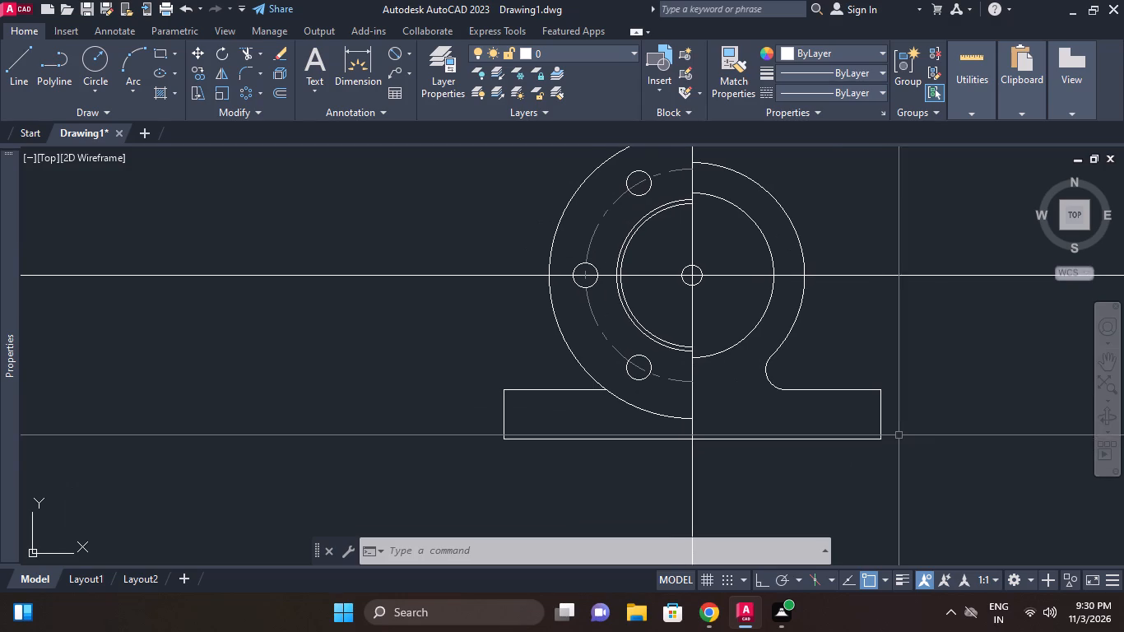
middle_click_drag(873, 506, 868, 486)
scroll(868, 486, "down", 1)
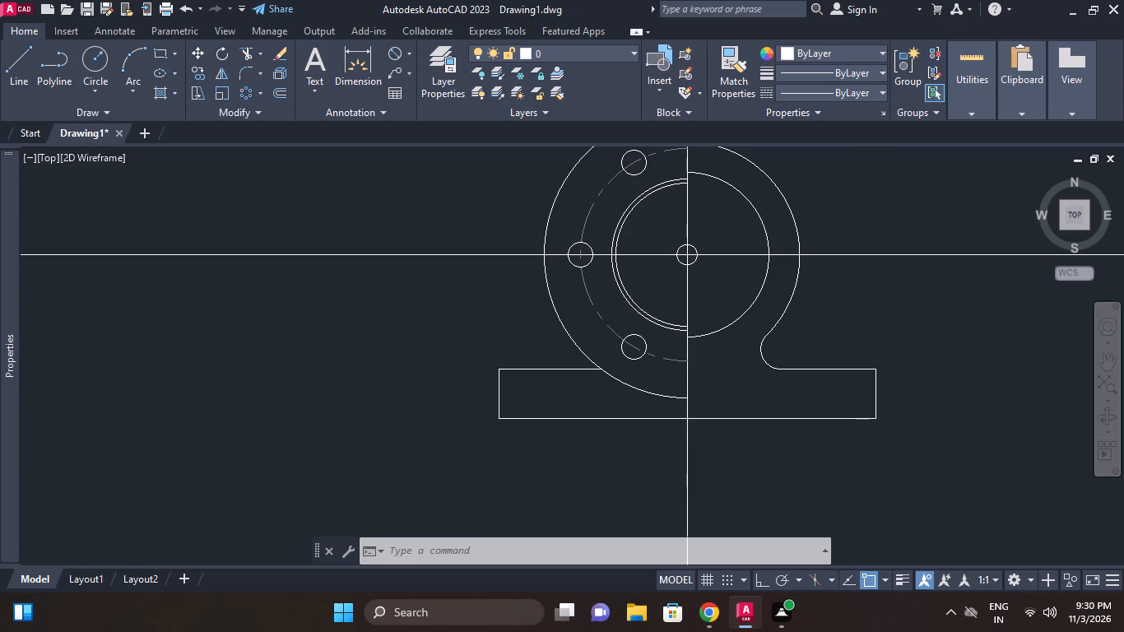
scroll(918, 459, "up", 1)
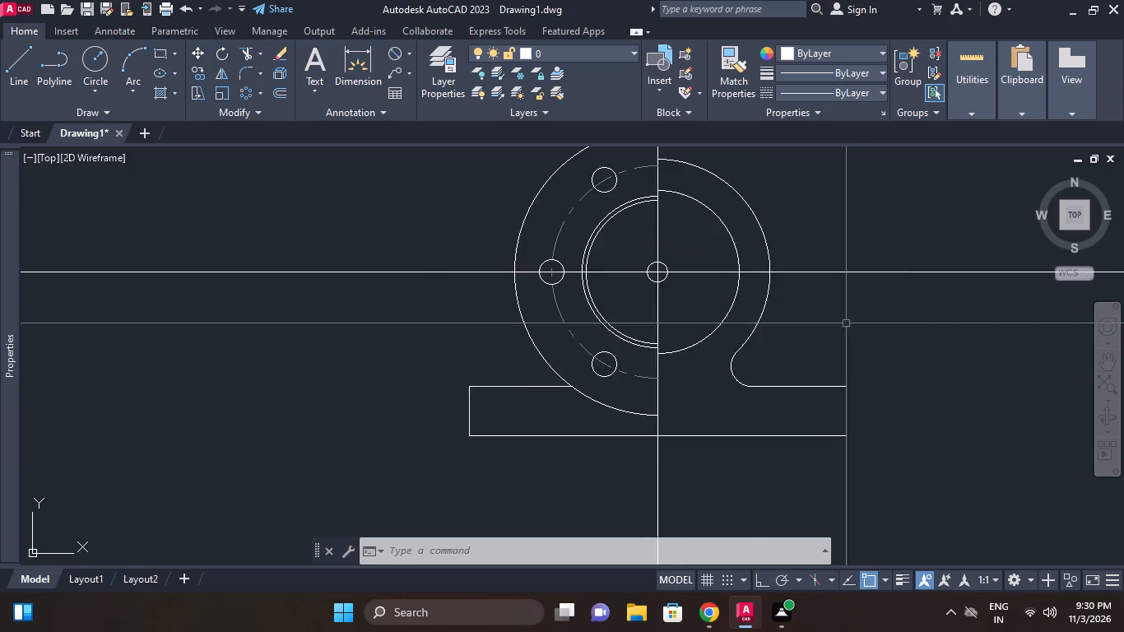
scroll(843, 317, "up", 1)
Offset the vertical centre line by 72/2 mm to both the left and right sides.
left_click(281, 90)
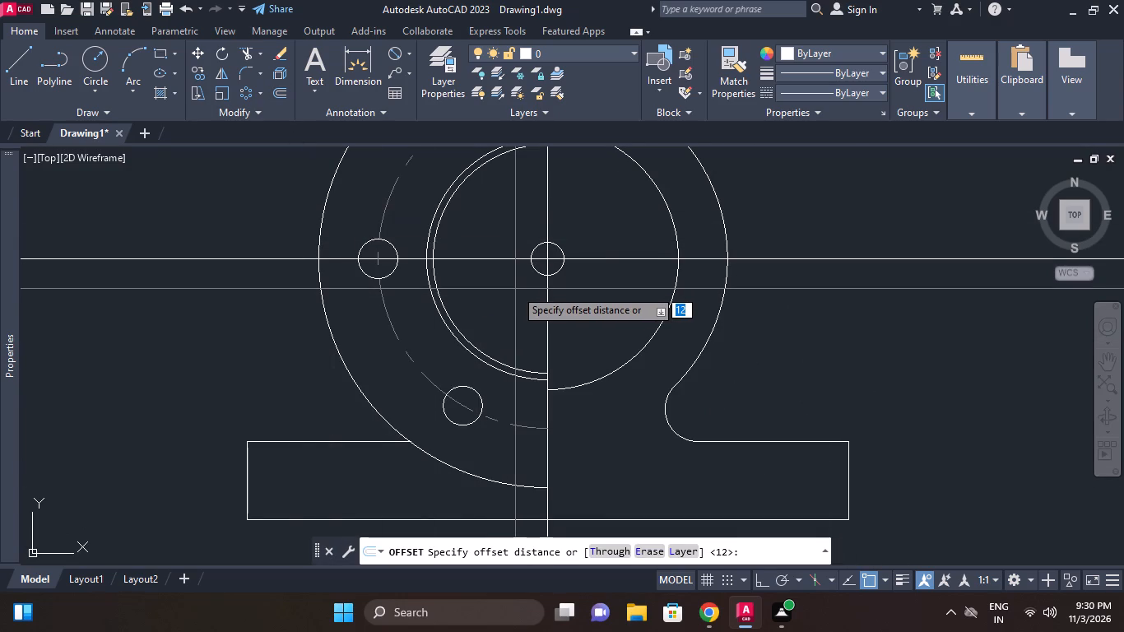
type("72/2")
key("Return")
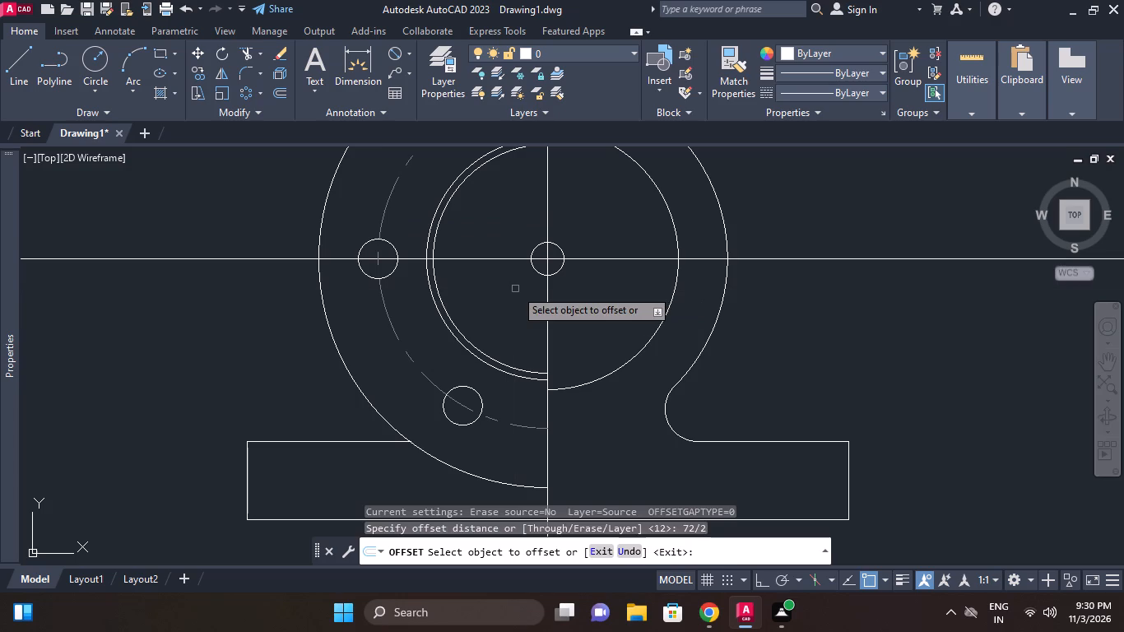
scroll(531, 374, "down", 2)
middle_click_drag(530, 374, 574, 303)
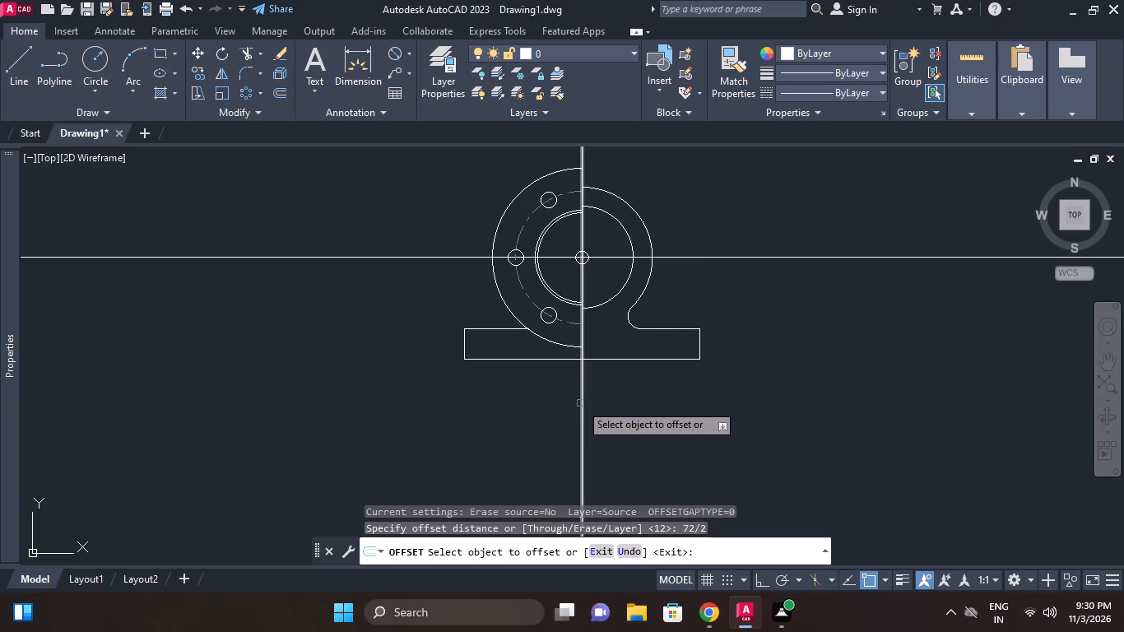
left_click(580, 403)
left_click(572, 399)
left_click(581, 390)
left_click(674, 375)
right_click(772, 295)
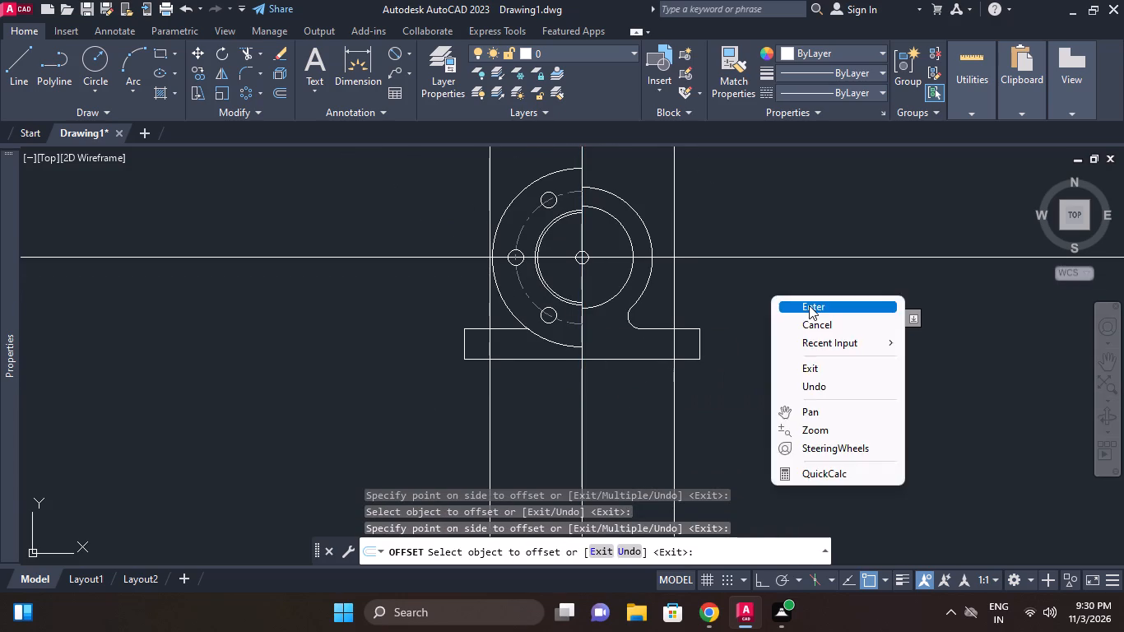
left_click(809, 305)
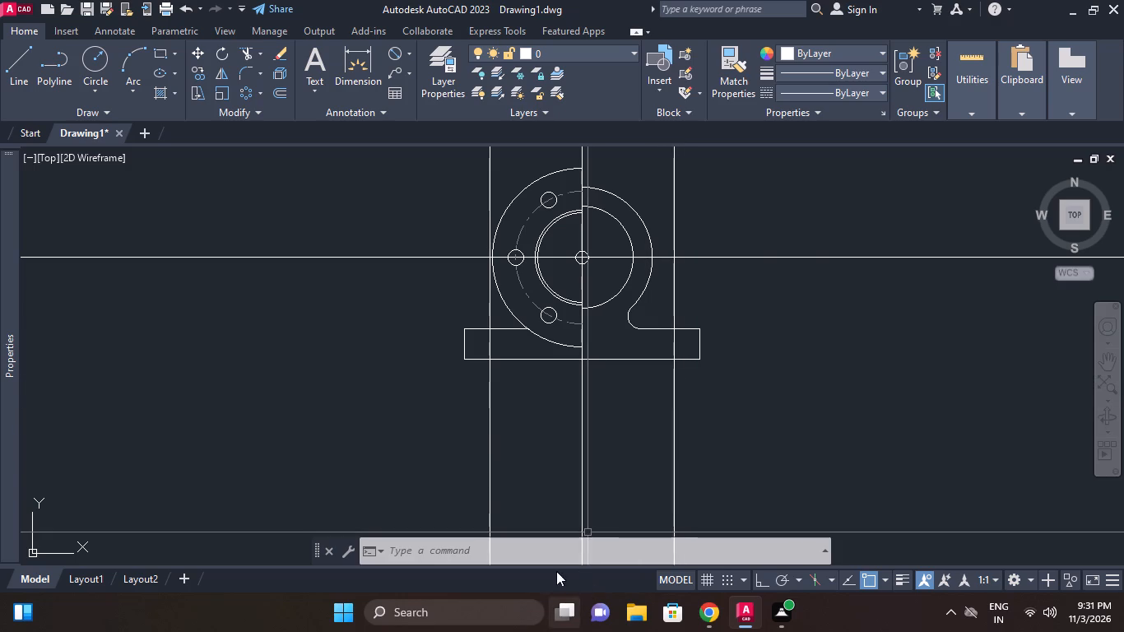
Offset the left part of the base's upper line 9 mm downward, inside the base.
scroll(514, 394, "up", 1)
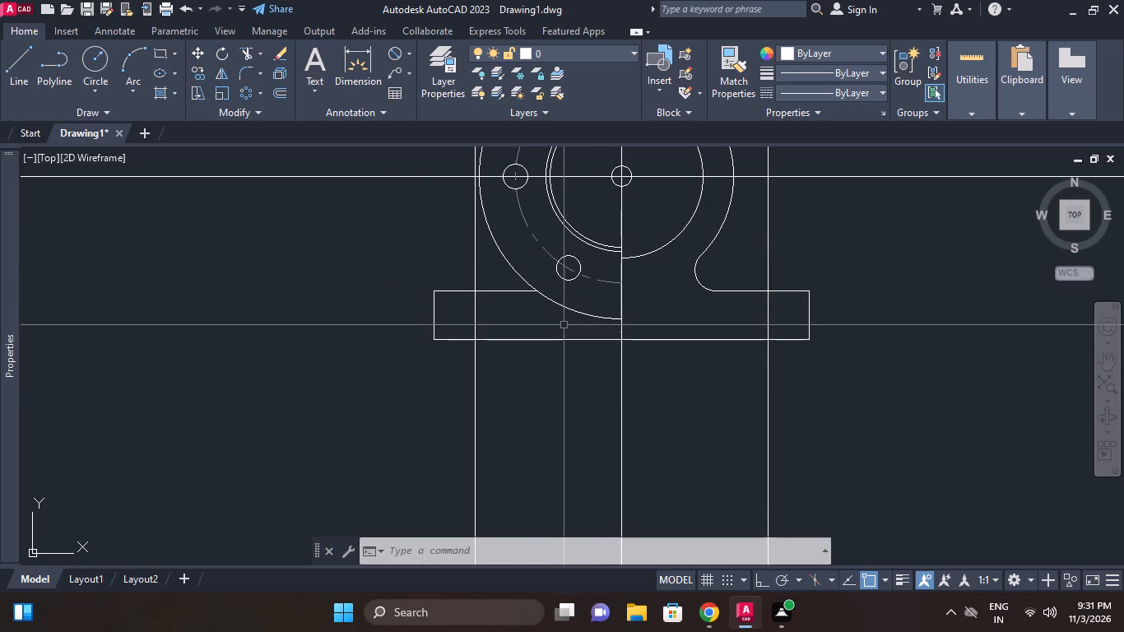
key("o")
key("space")
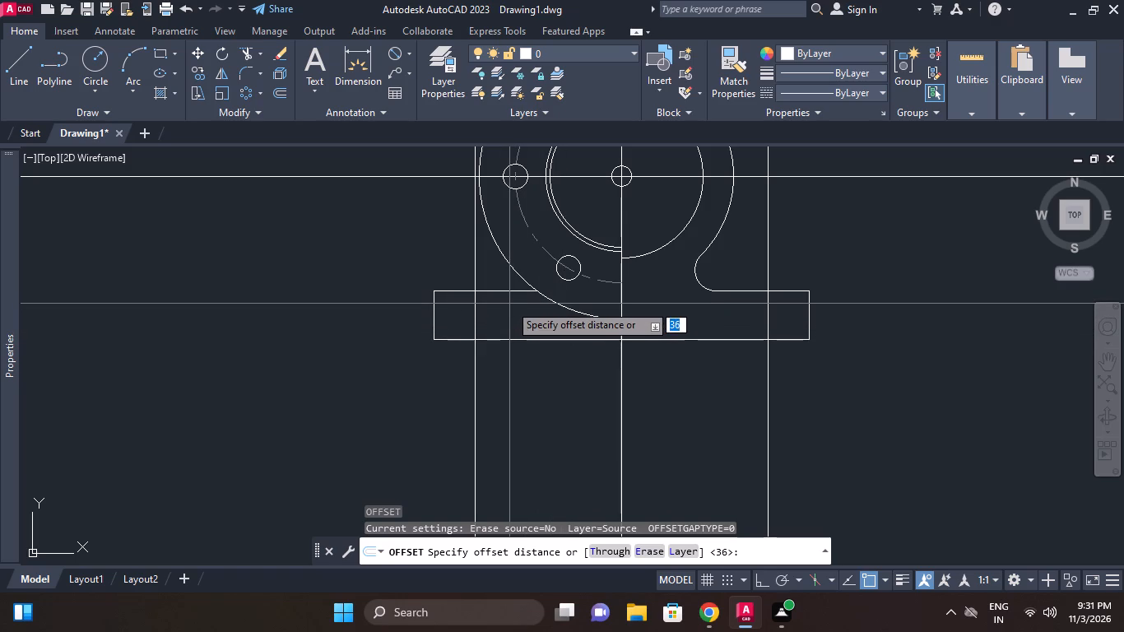
type("9")
key("space")
left_click(492, 292)
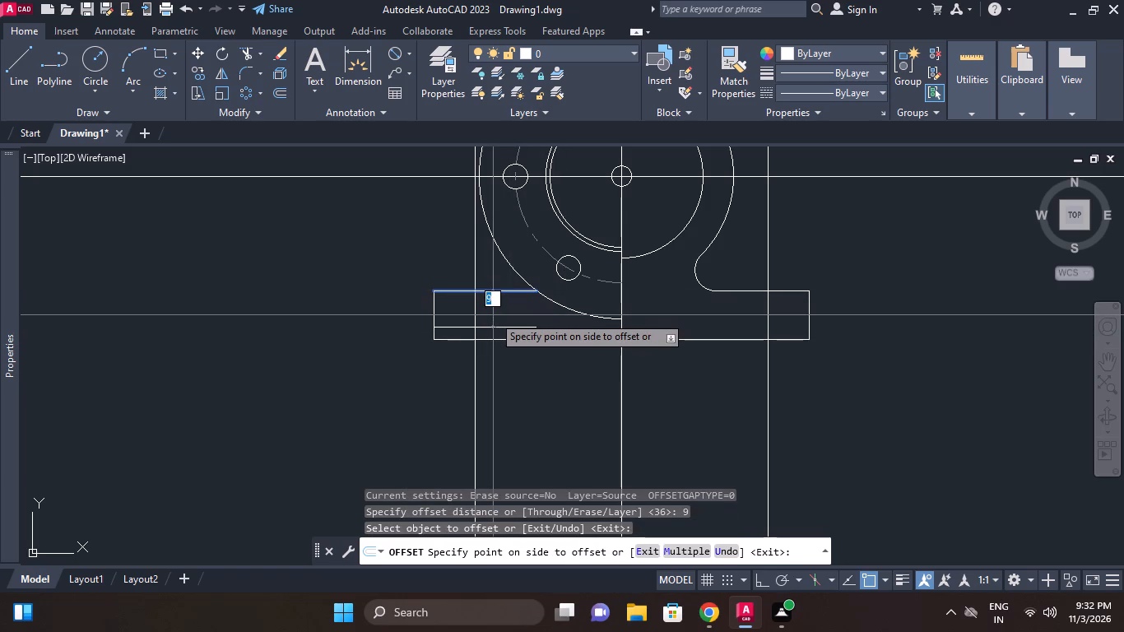
left_click(493, 315)
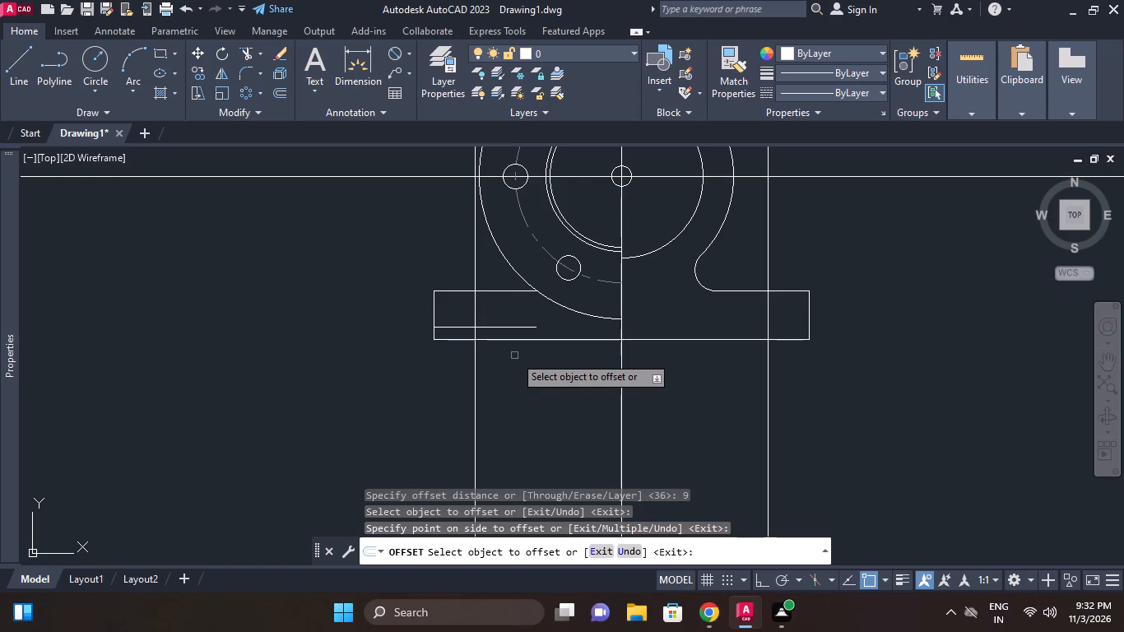
key("Escape")
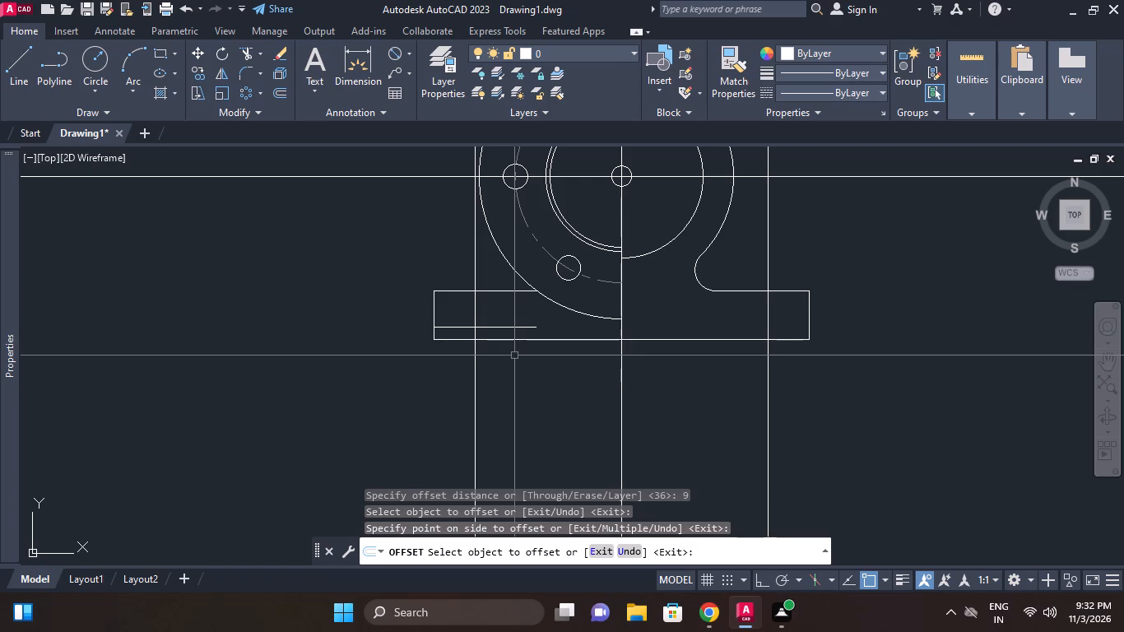
Offset the vertical line through the base's left end by 15/2 mm to both sides.
left_click(286, 95)
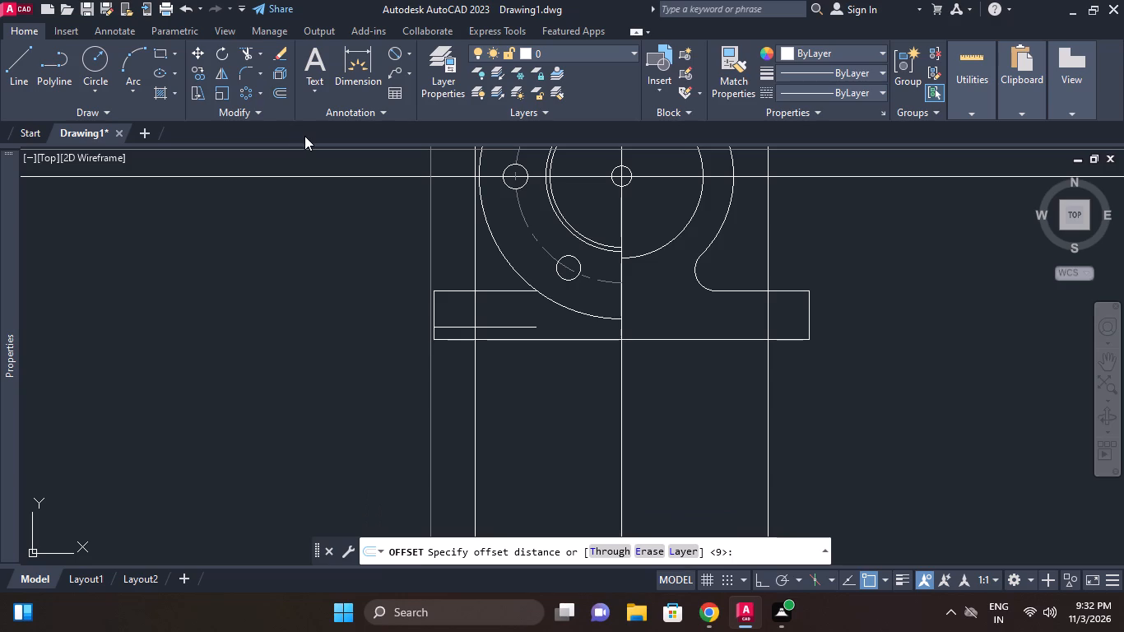
type("15/2")
key("Return")
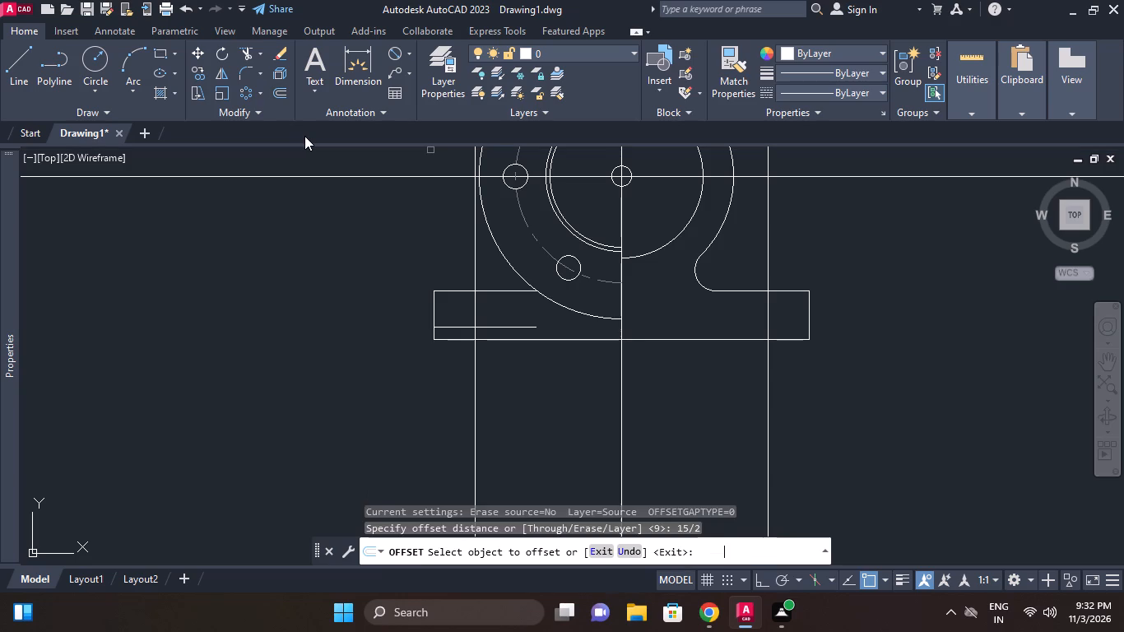
left_click(470, 301)
left_click(471, 312)
left_click(476, 311)
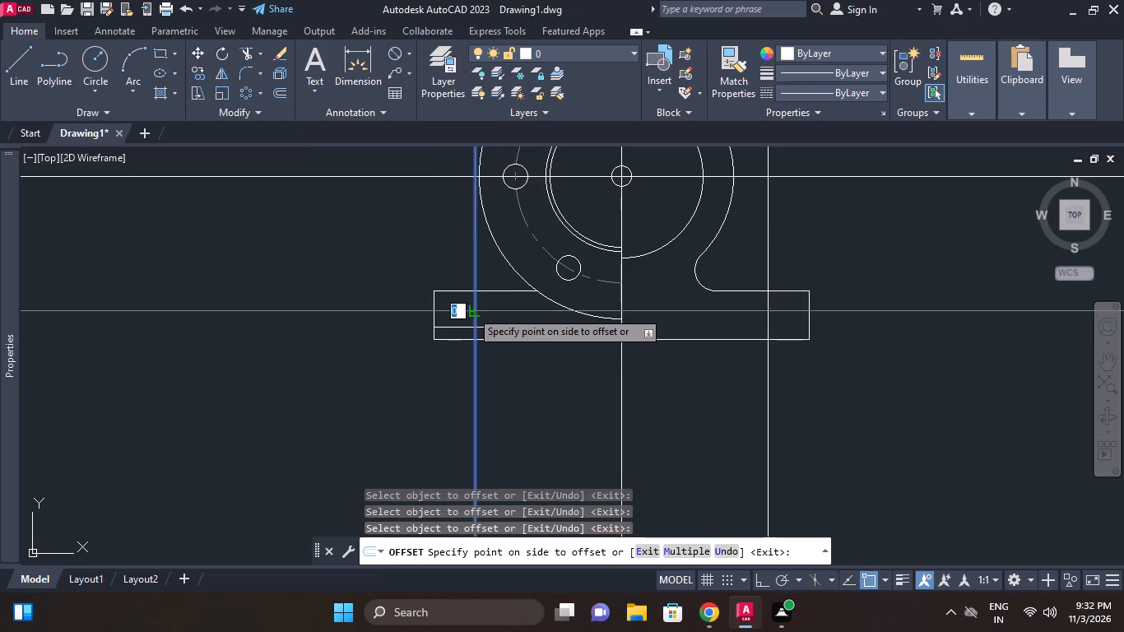
left_click(461, 310)
left_click(472, 312)
left_click(499, 312)
right_click(310, 267)
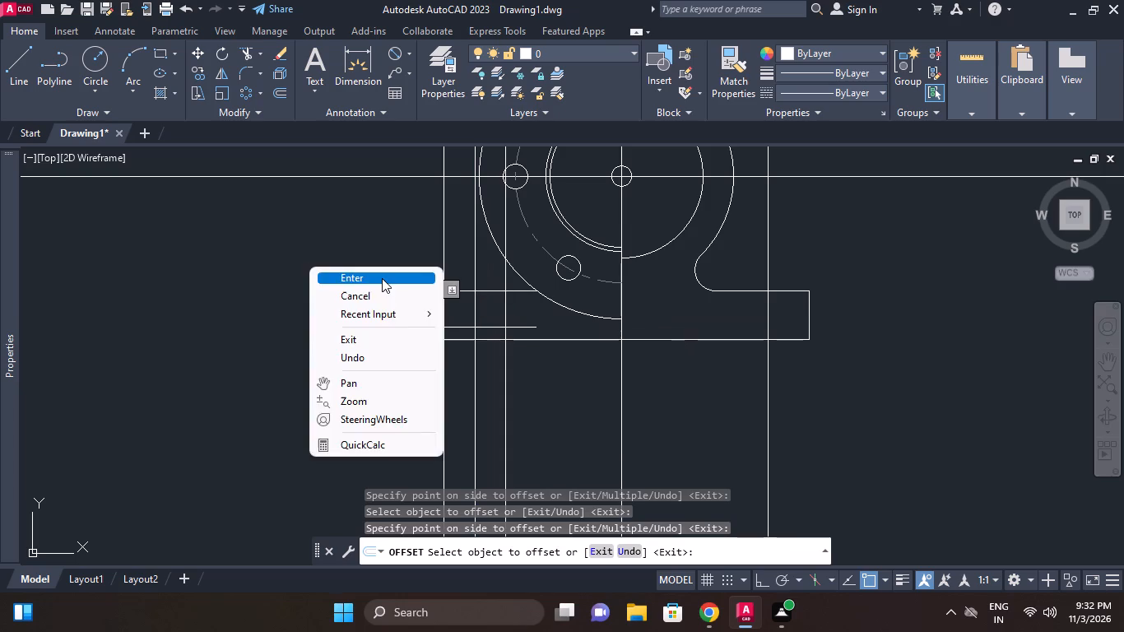
left_click(381, 281)
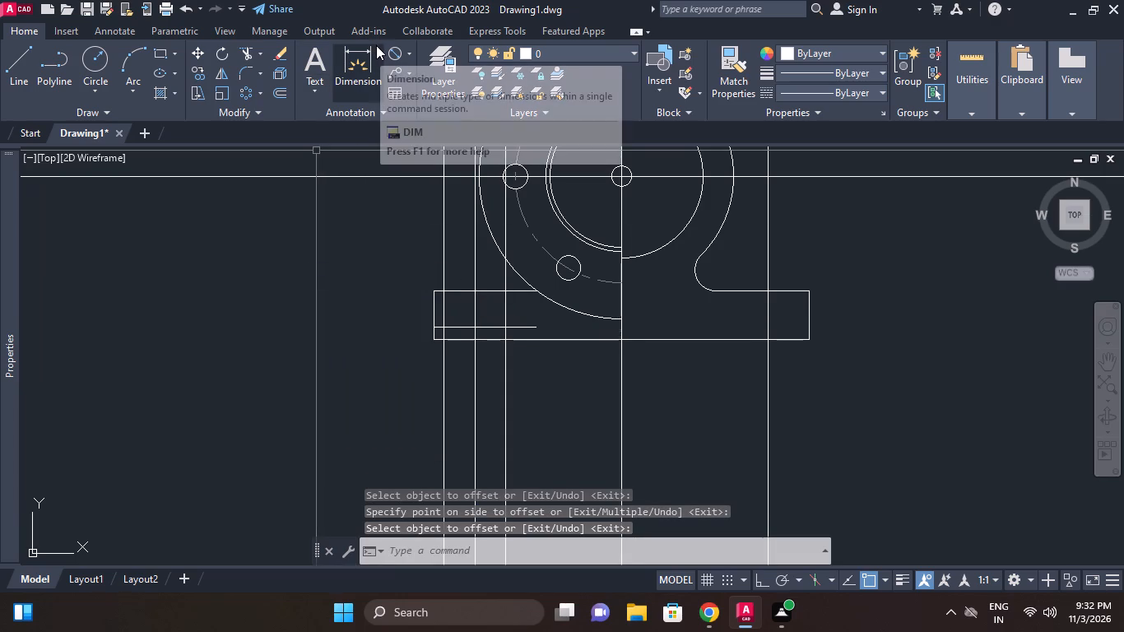
Trim the 9 mm and 15/2 mm offset lines around the base's left end to leave a 15 by 9 mm rectangular recess below its upper line.
left_click(250, 54)
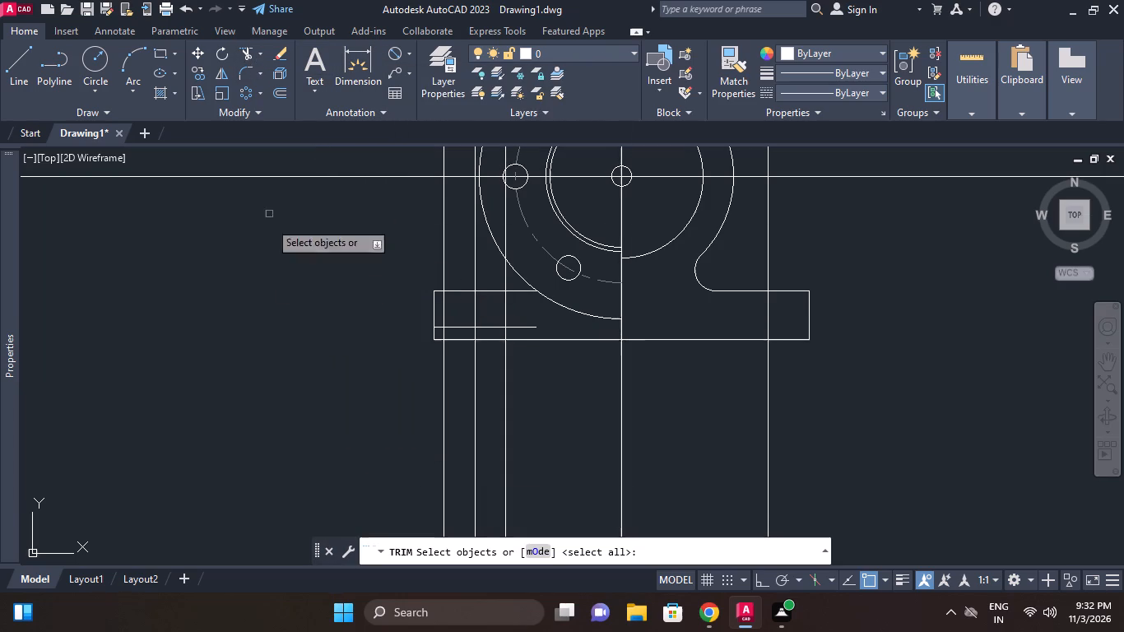
right_click(268, 287)
left_click(311, 294)
left_click(444, 280)
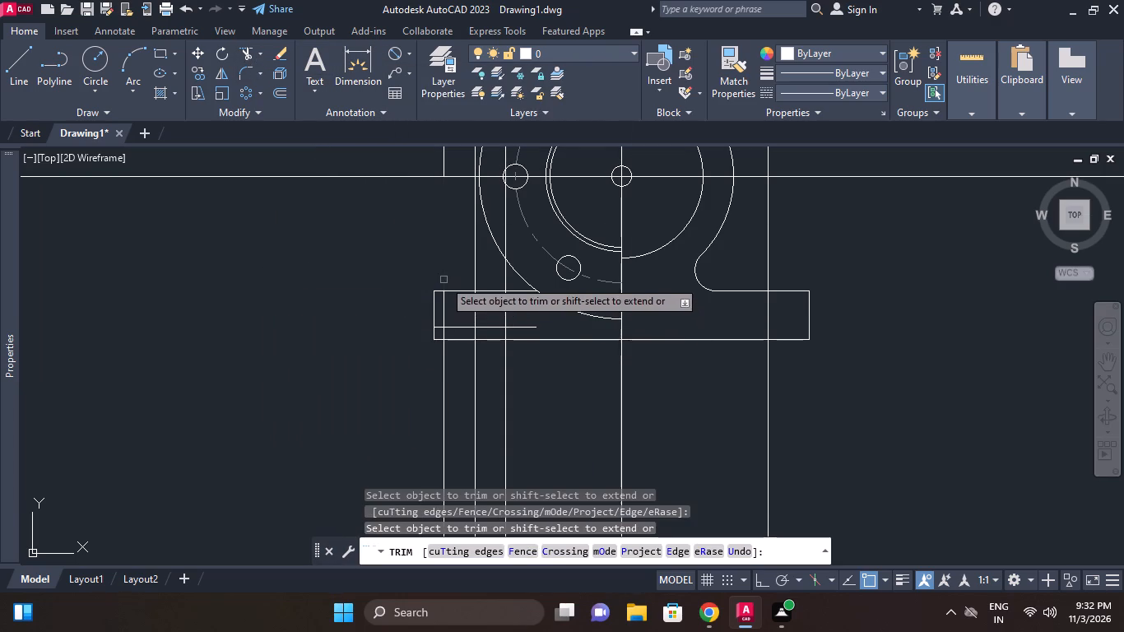
scroll(454, 331, "up", 1)
left_click(430, 326)
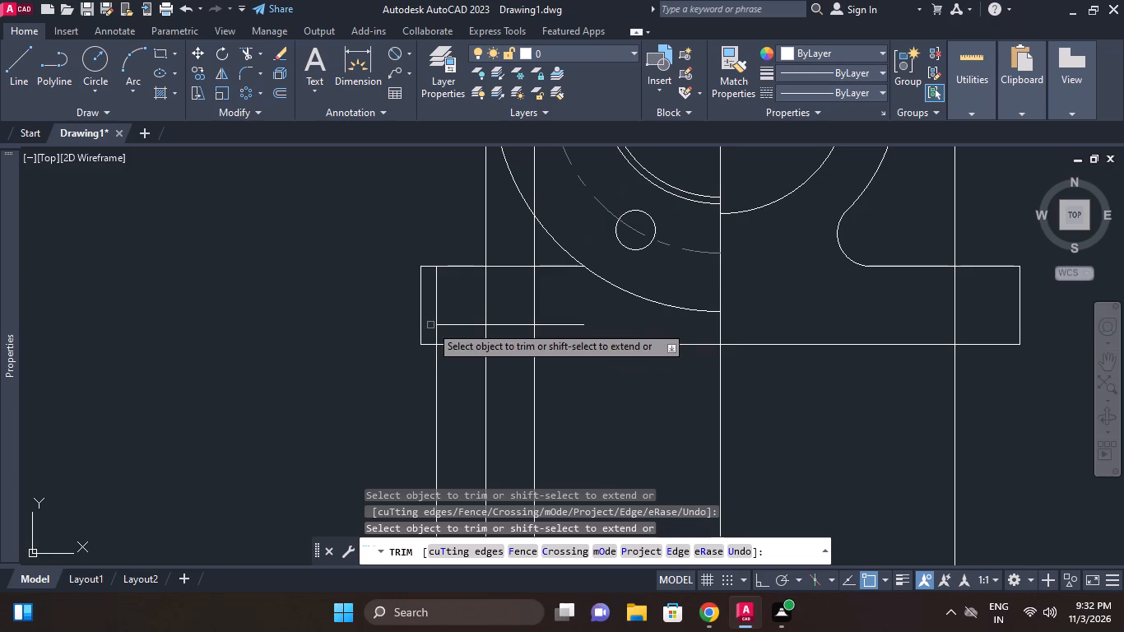
left_click(543, 325)
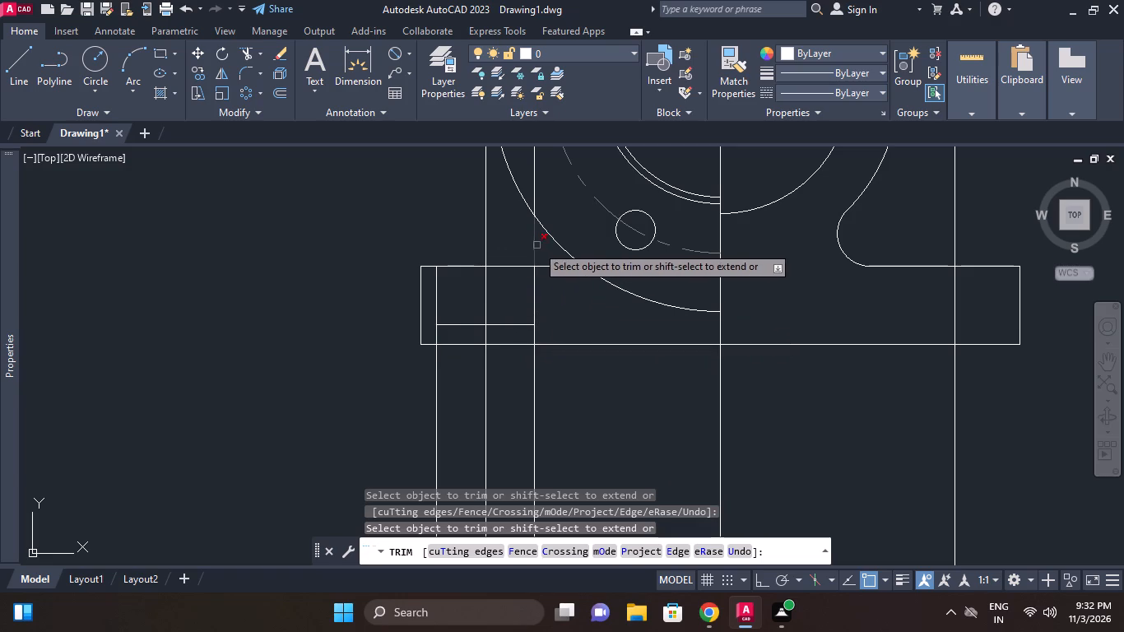
left_click(533, 246)
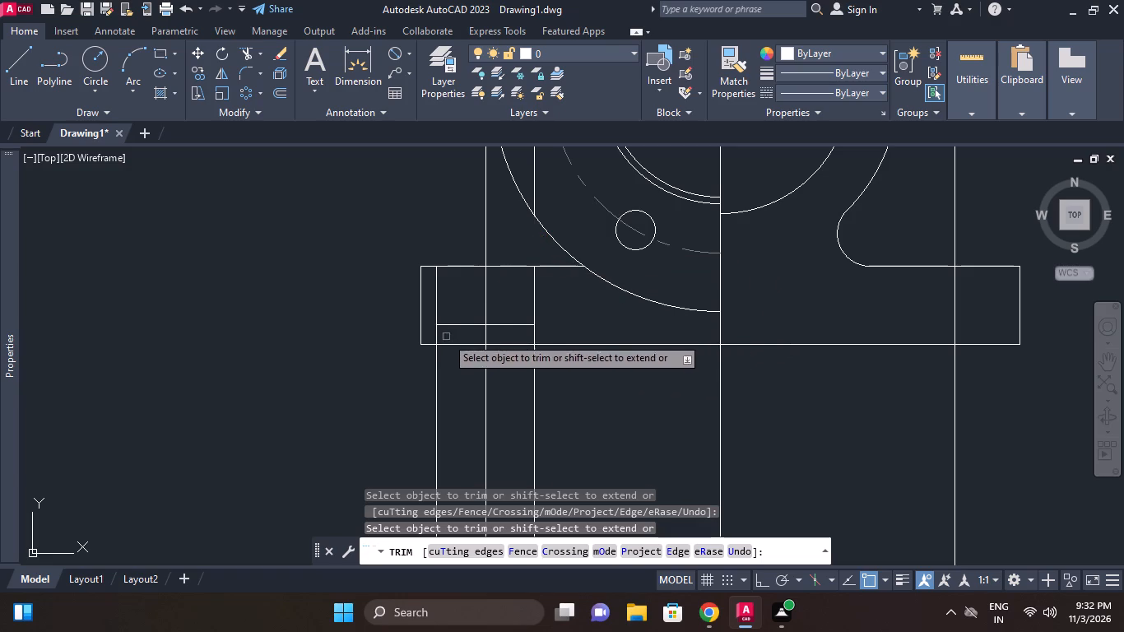
left_click(438, 332)
left_click(533, 334)
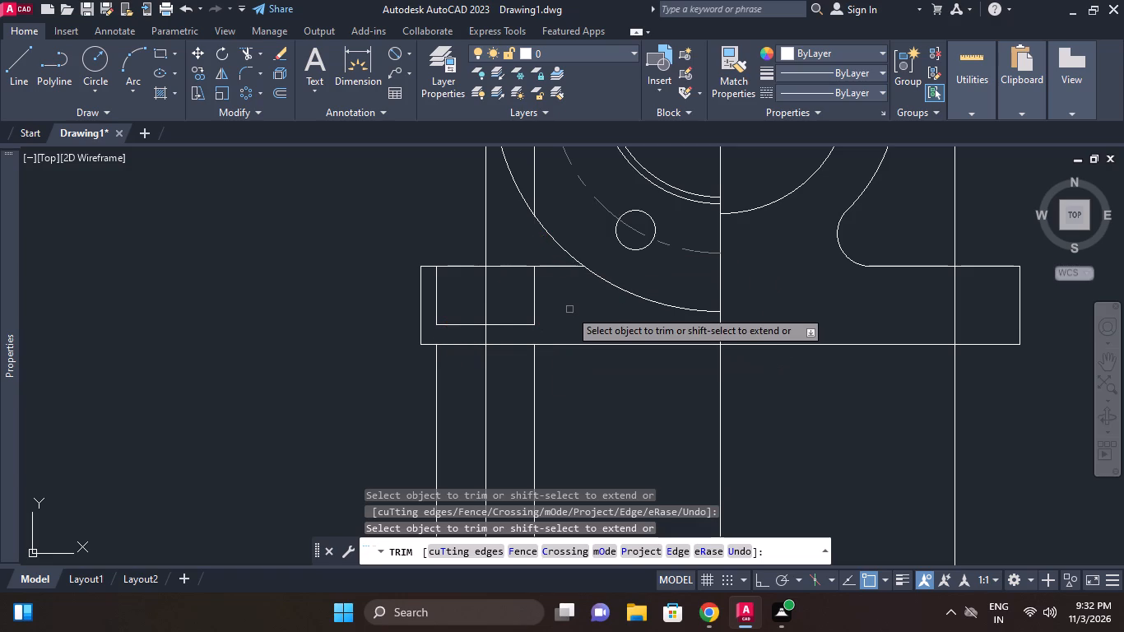
right_click(569, 309)
left_click(602, 317)
Erase the two leftover recess side line pieces below the base.
middle_click_drag(541, 352, 574, 314)
left_click(574, 339)
left_click(548, 328)
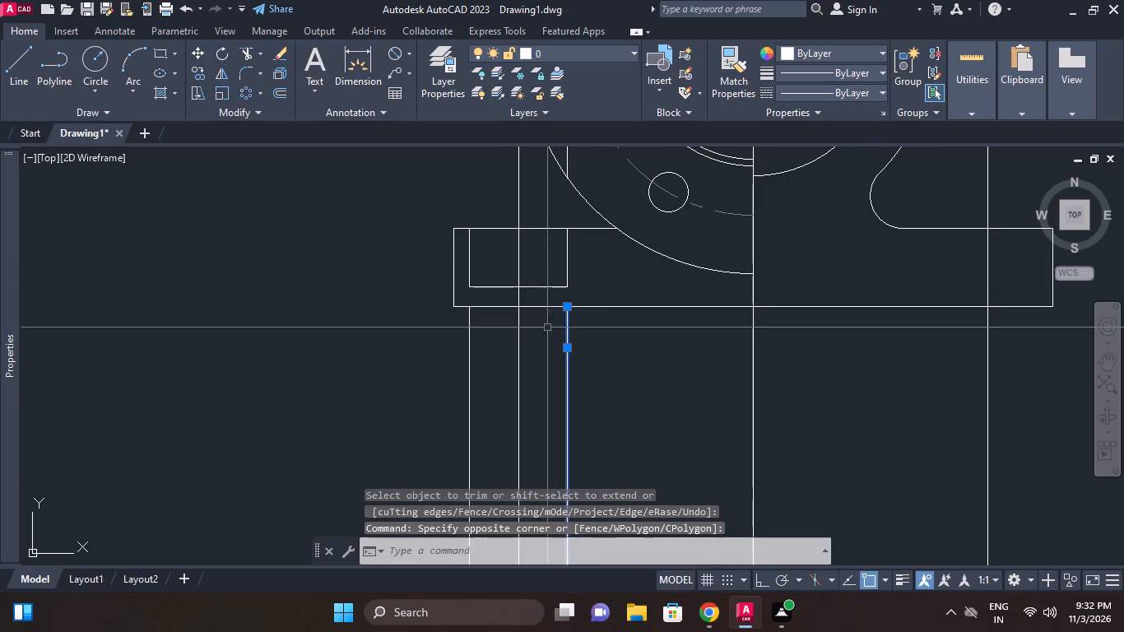
left_click(481, 361)
left_click(439, 346)
right_click(438, 343)
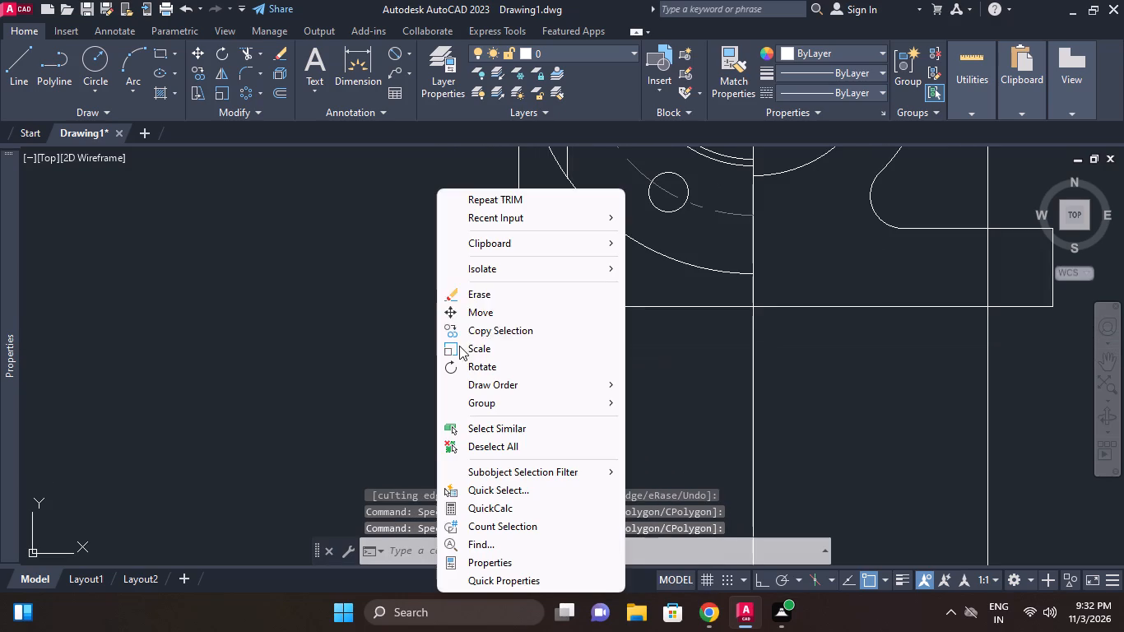
left_click(482, 293)
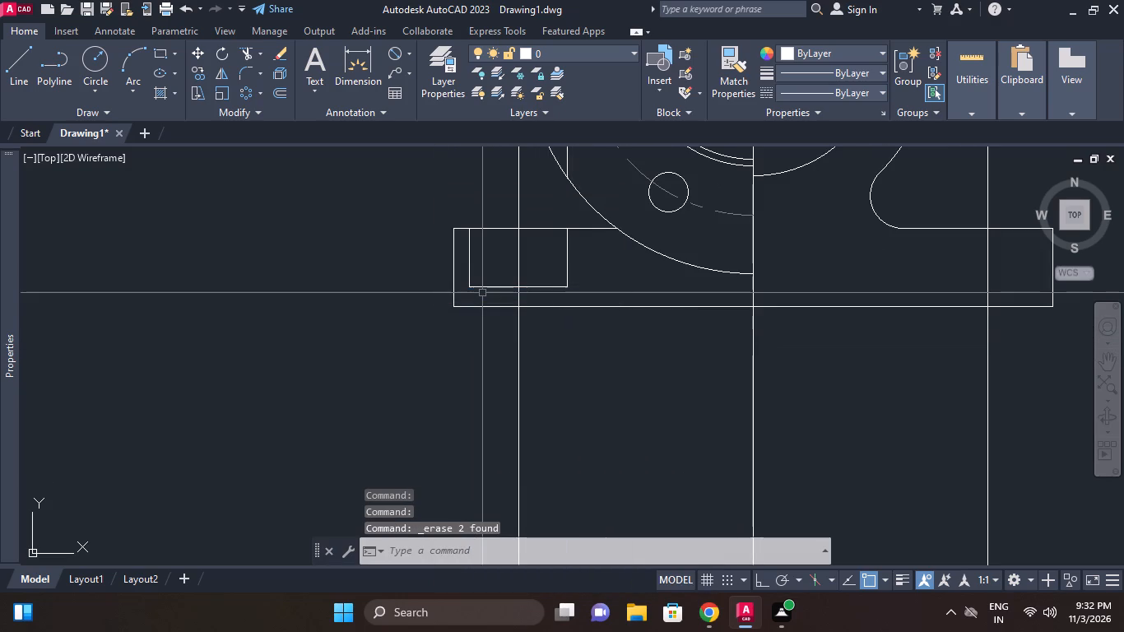
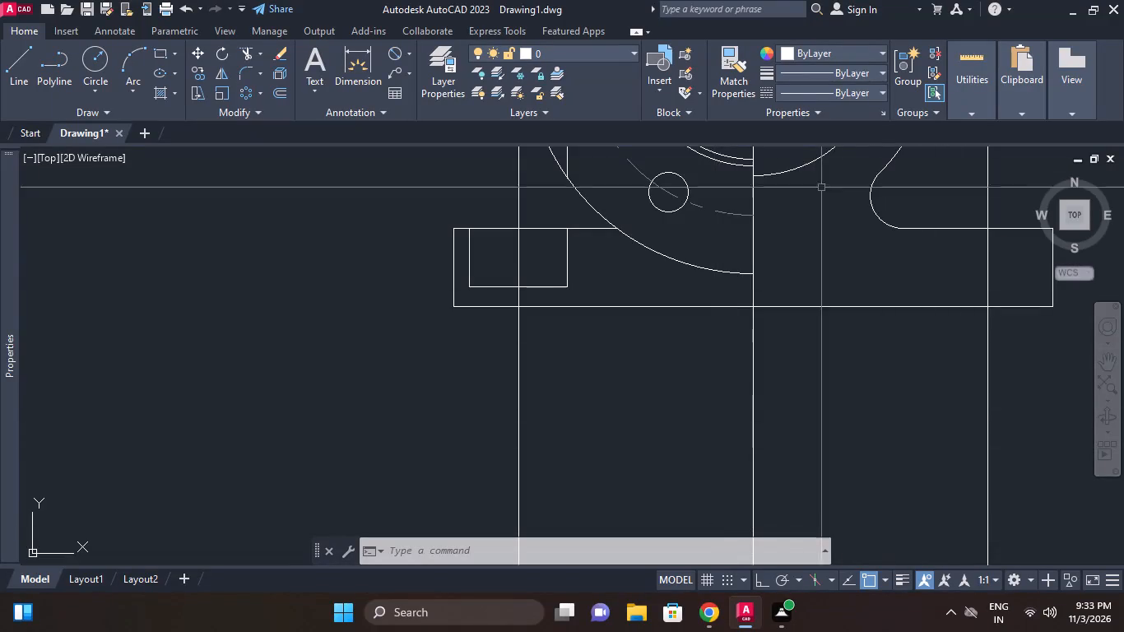
Offset the vertical centre line through the base's left recess by 9/2 mm to both sides.
middle_click_drag(757, 299, 721, 342)
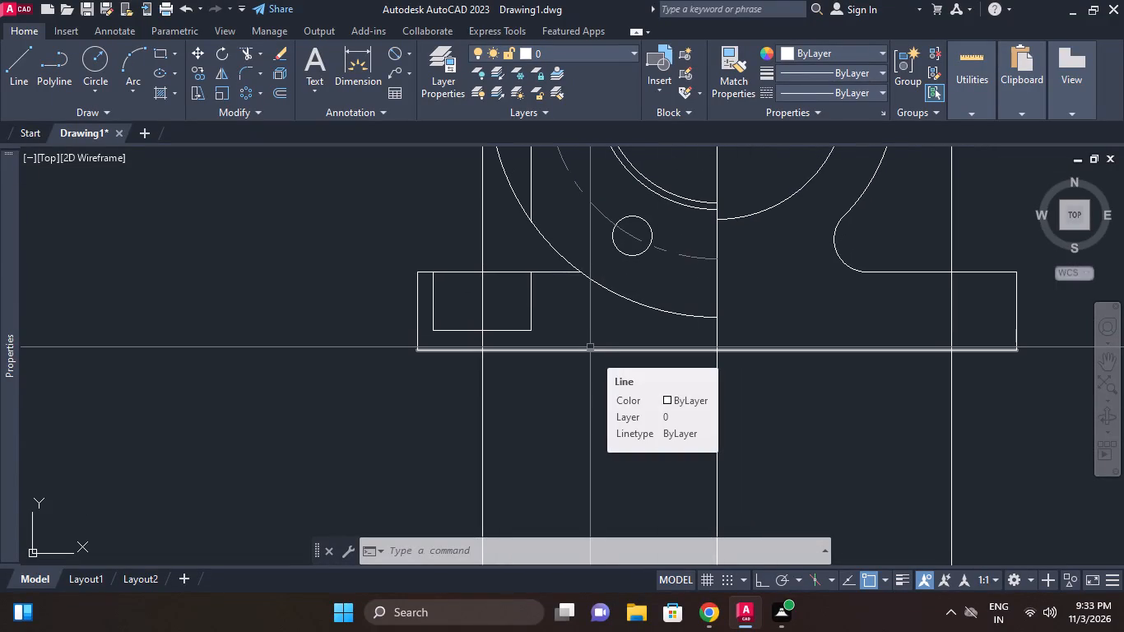
left_click(277, 94)
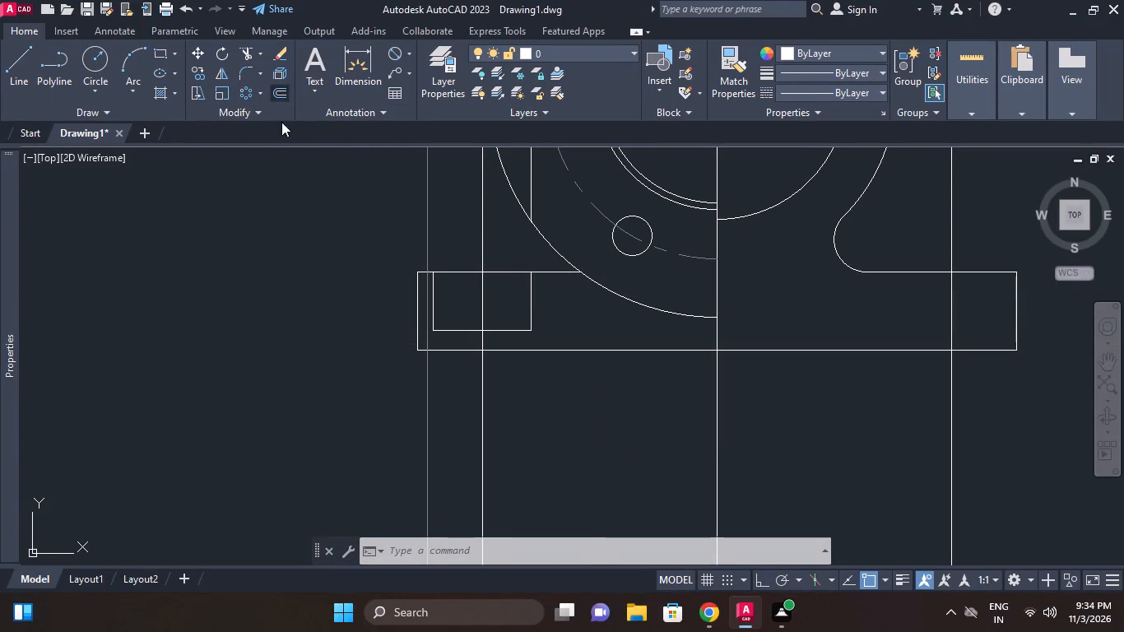
type("9/")
key("2")
key("Return")
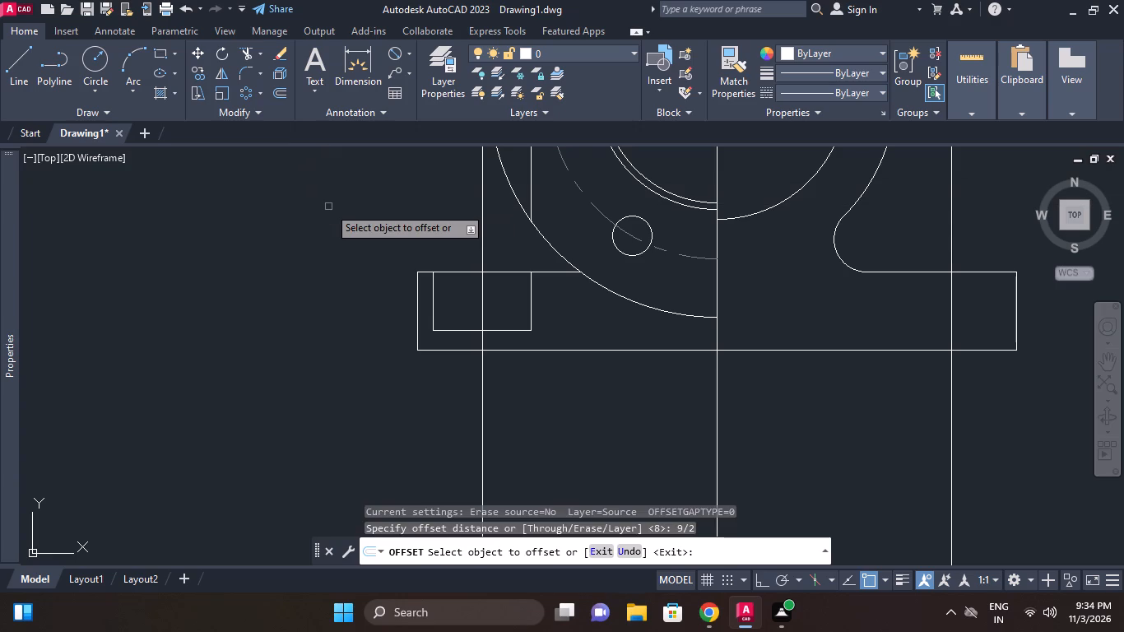
left_click(481, 383)
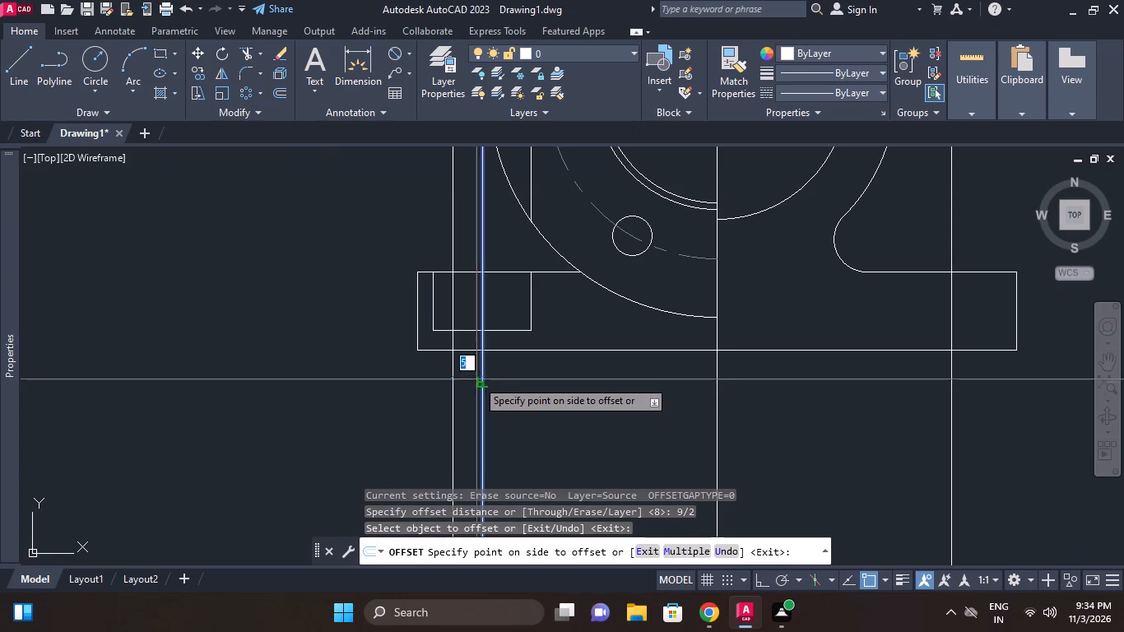
left_click(476, 379)
left_click(479, 380)
left_click(485, 379)
left_click(484, 381)
left_click(508, 378)
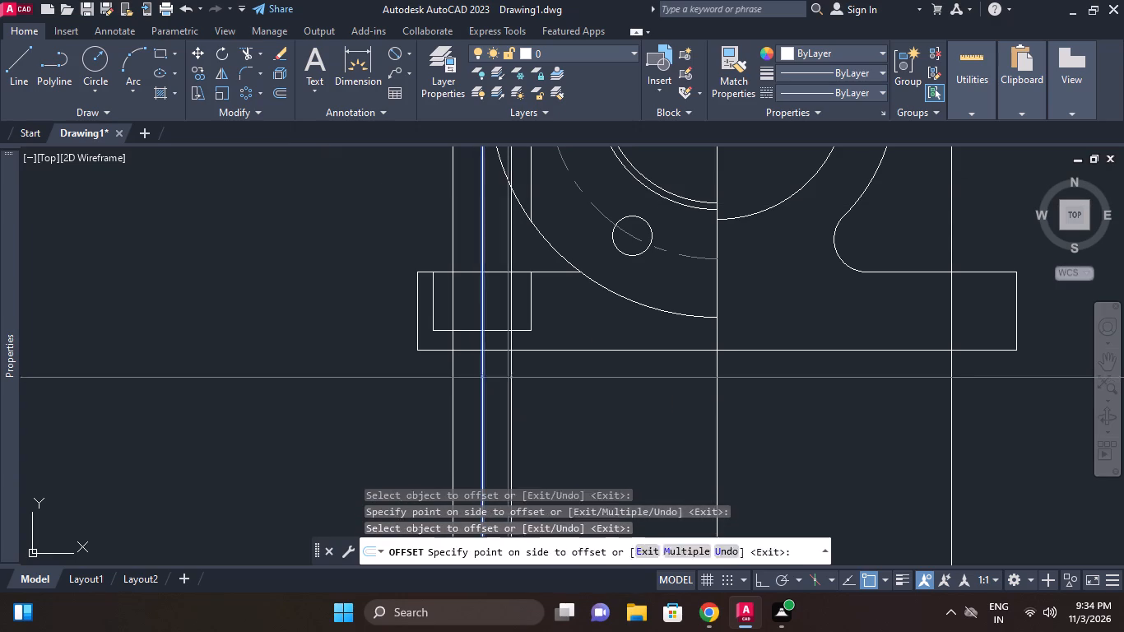
right_click(547, 330)
left_click(579, 341)
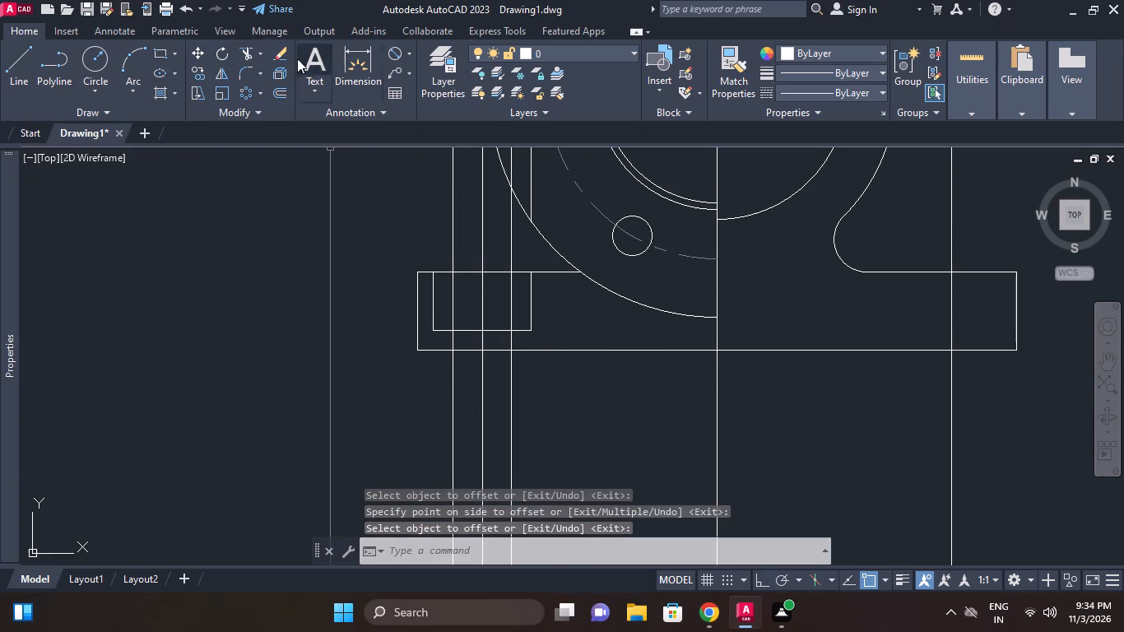
Trim the 9/2 mm offset lines below the base and inside the rectangular recess, keeping the pieces between recess floor and base bottom.
left_click(242, 49)
right_click(275, 294)
left_click(323, 303)
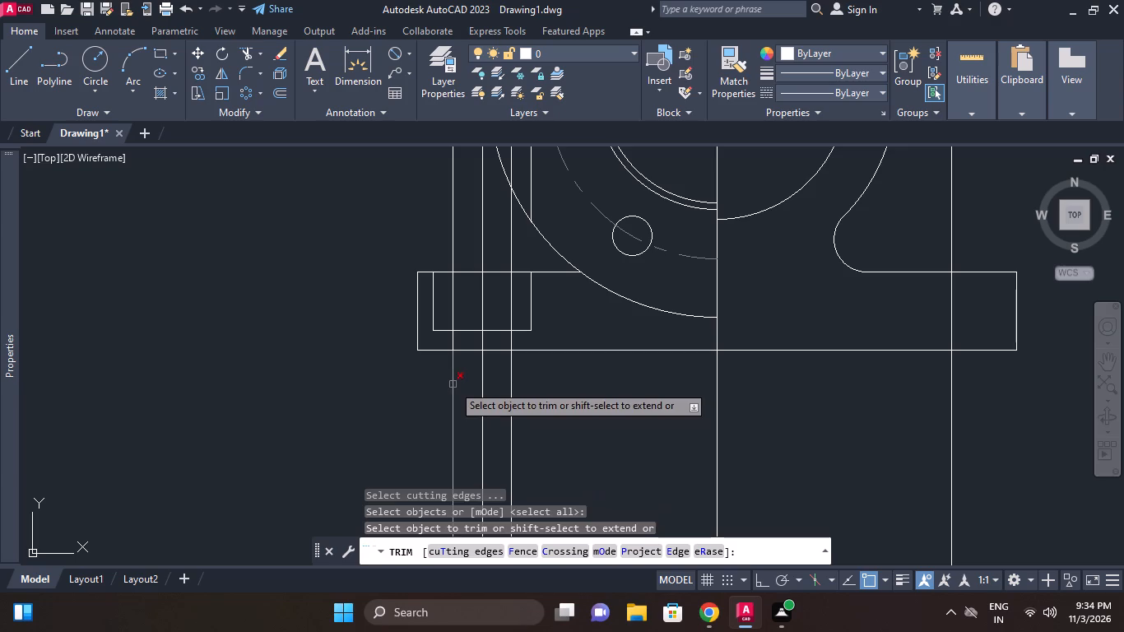
left_click(453, 384)
left_click(452, 328)
left_click(457, 318)
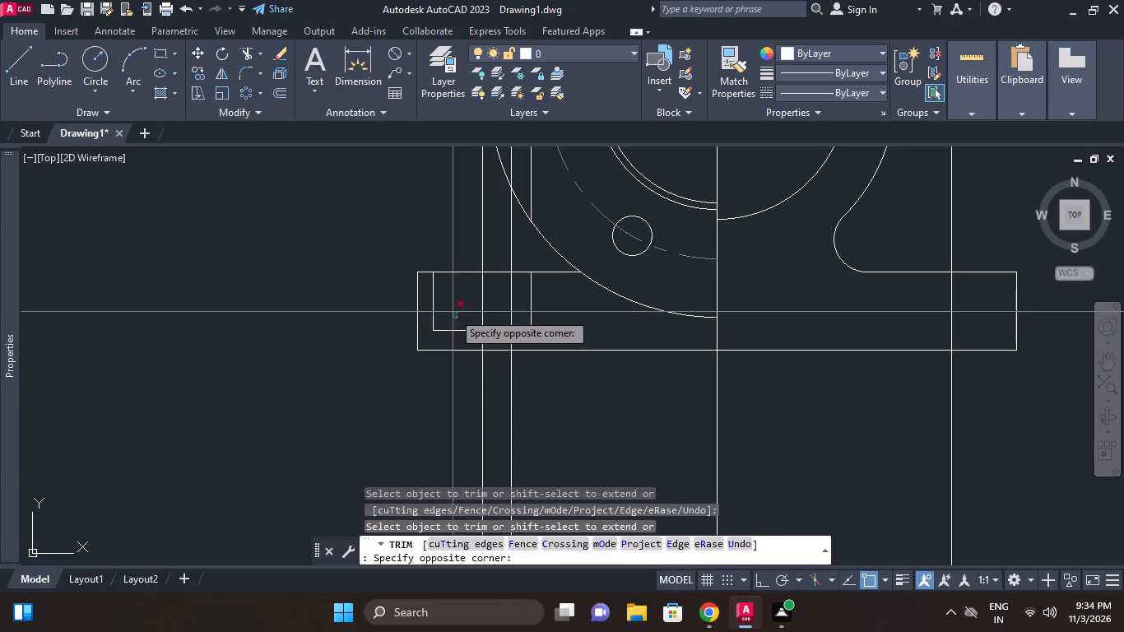
left_click(453, 312)
left_click(455, 359)
left_click(507, 363)
left_click(519, 365)
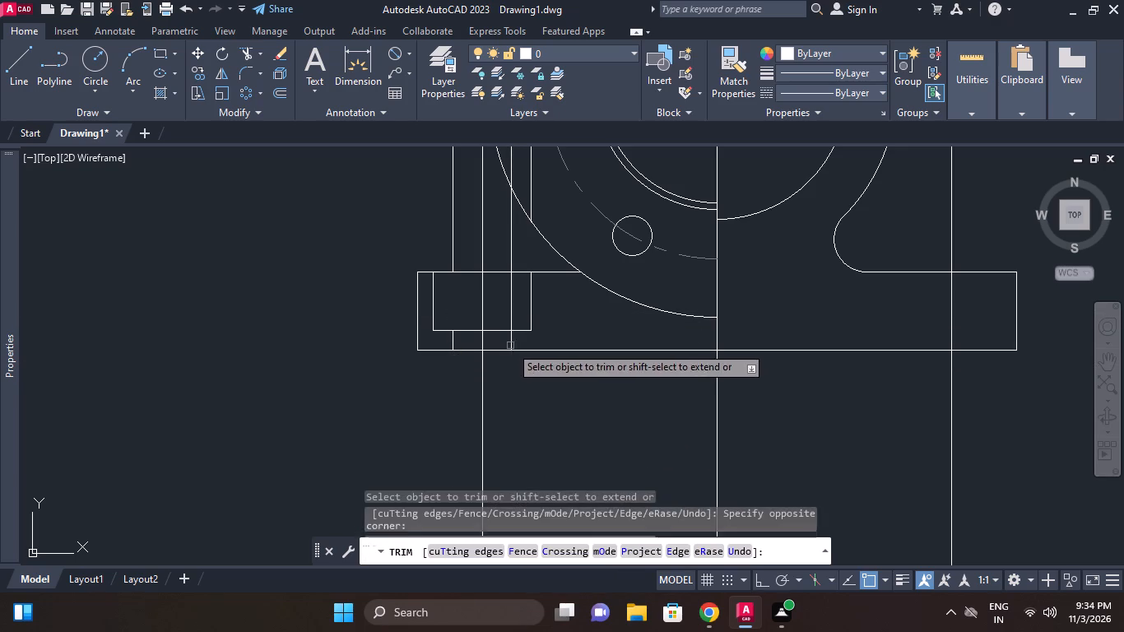
left_click(508, 322)
left_click(516, 318)
right_click(546, 307)
left_click(579, 310)
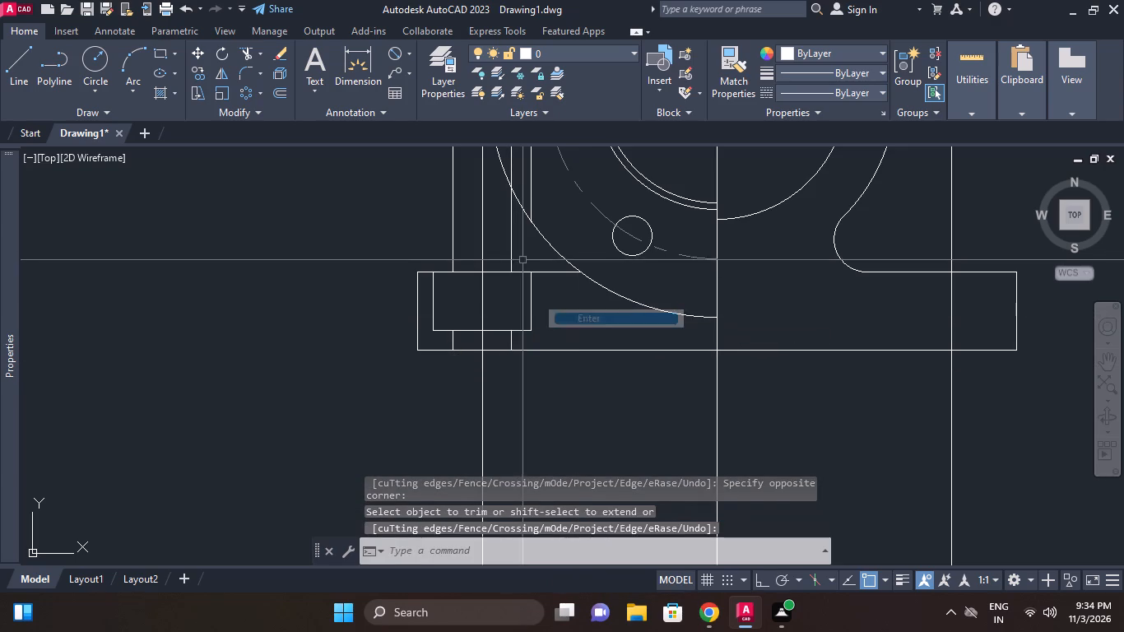
Erase the leftover recess and hole offset line pieces above the base's left end.
left_click(518, 248)
left_click(503, 238)
left_click(460, 228)
left_click(448, 219)
middle_click_drag(497, 213, 527, 376)
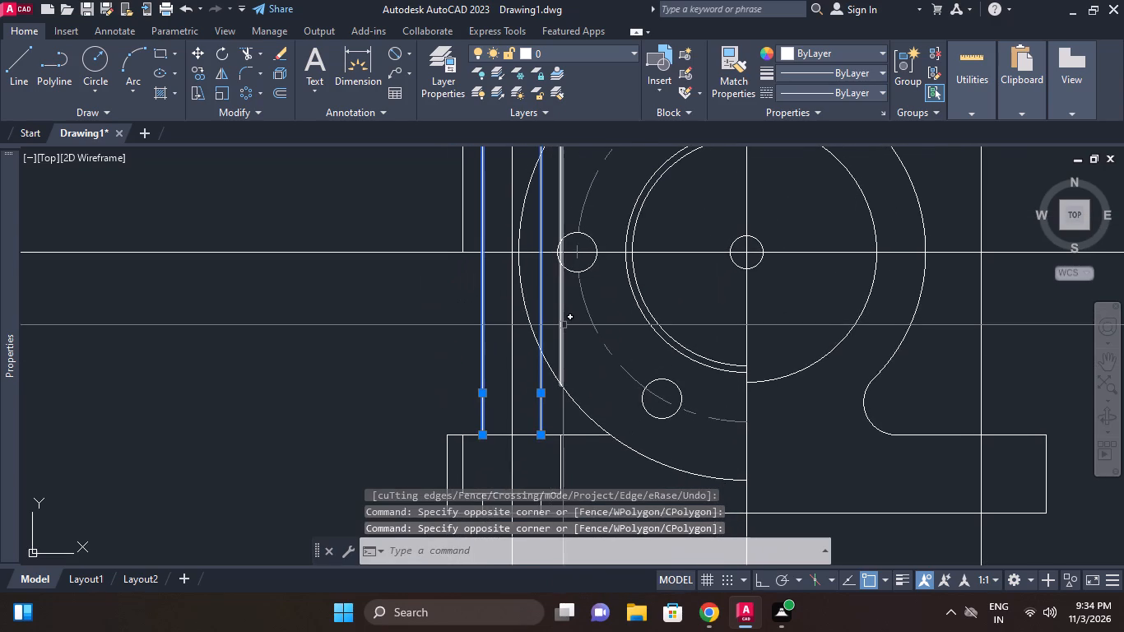
left_click(563, 318)
left_click(464, 229)
right_click(384, 207)
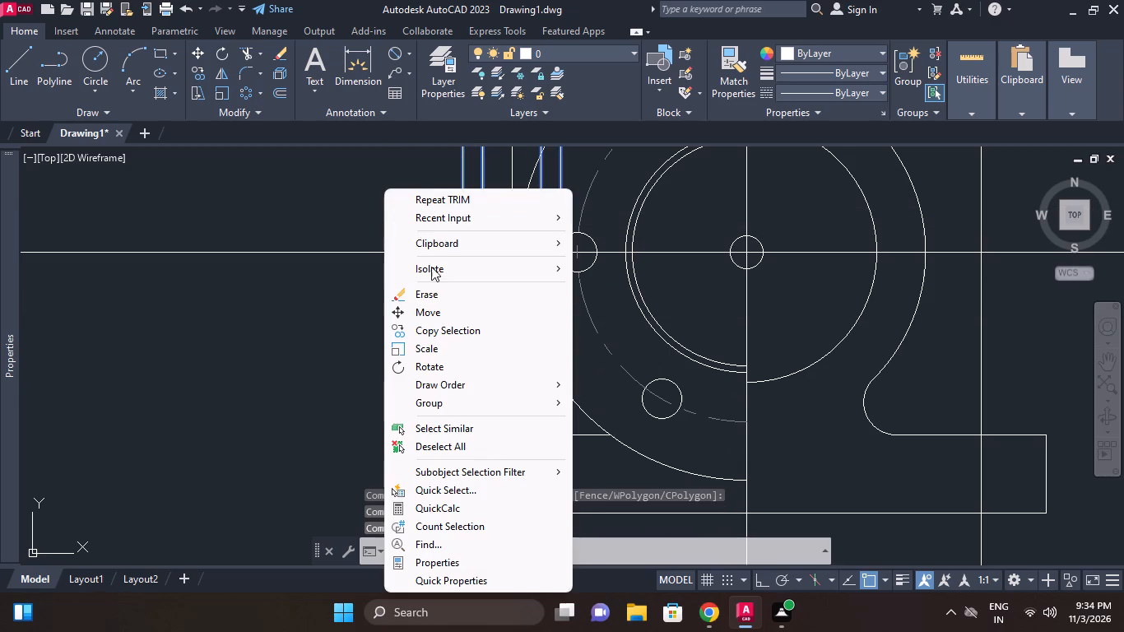
left_click(439, 295)
Offset the vertical centre line through the base's right end by 2 mm to both sides.
middle_click_drag(624, 417, 588, 309)
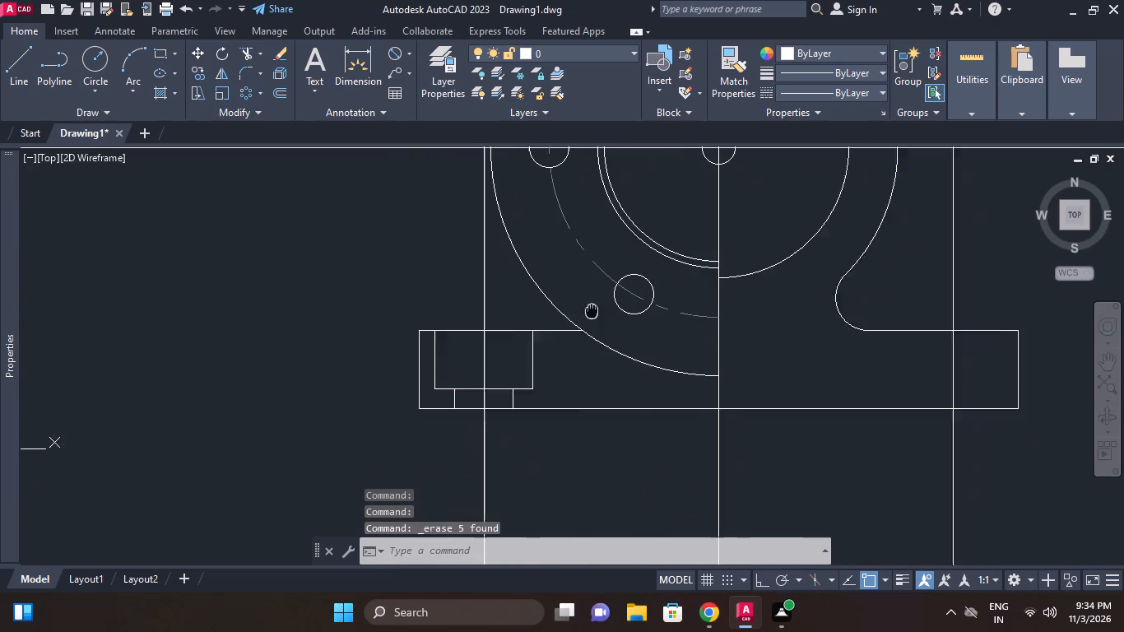
middle_click_drag(550, 371, 552, 347)
scroll(550, 365, "down", 1)
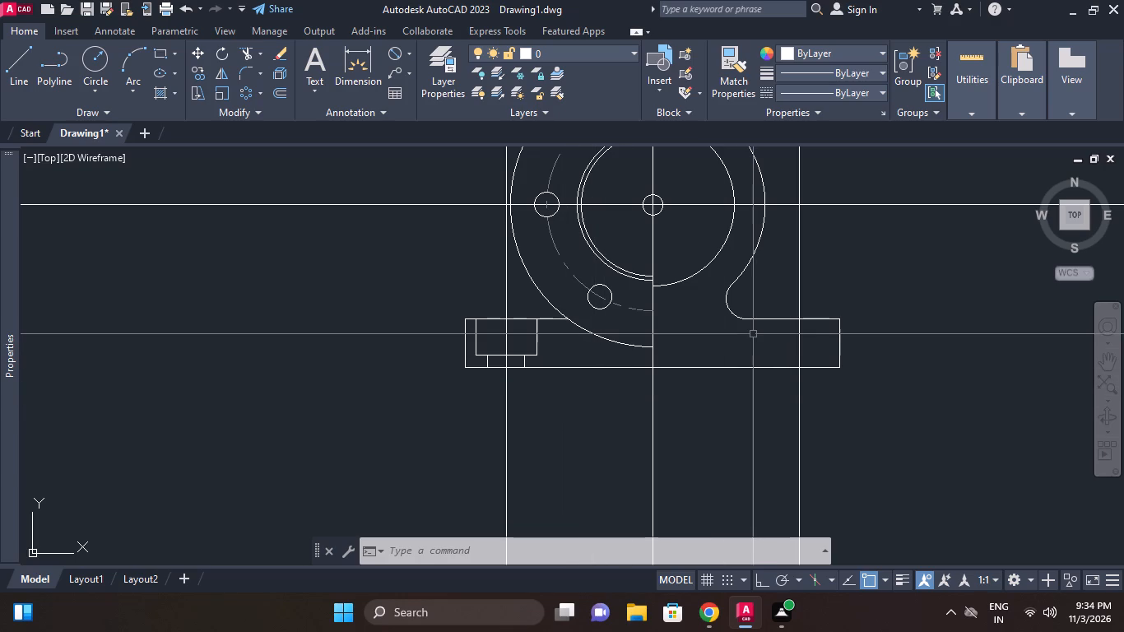
left_click(285, 88)
key("2")
key("Return")
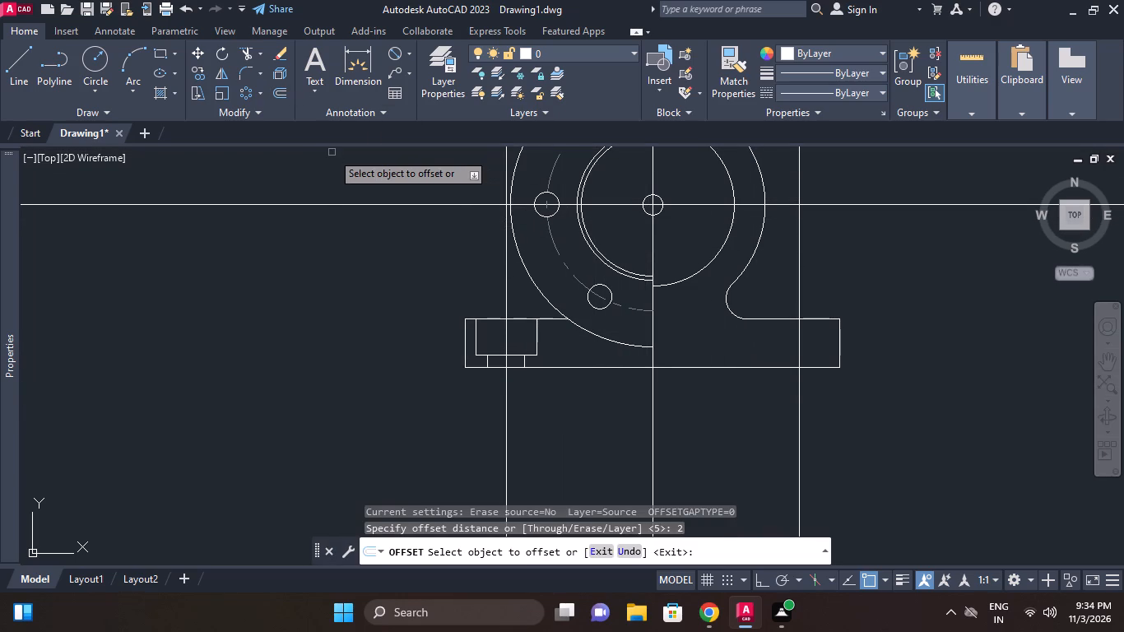
left_click(800, 335)
left_click(769, 333)
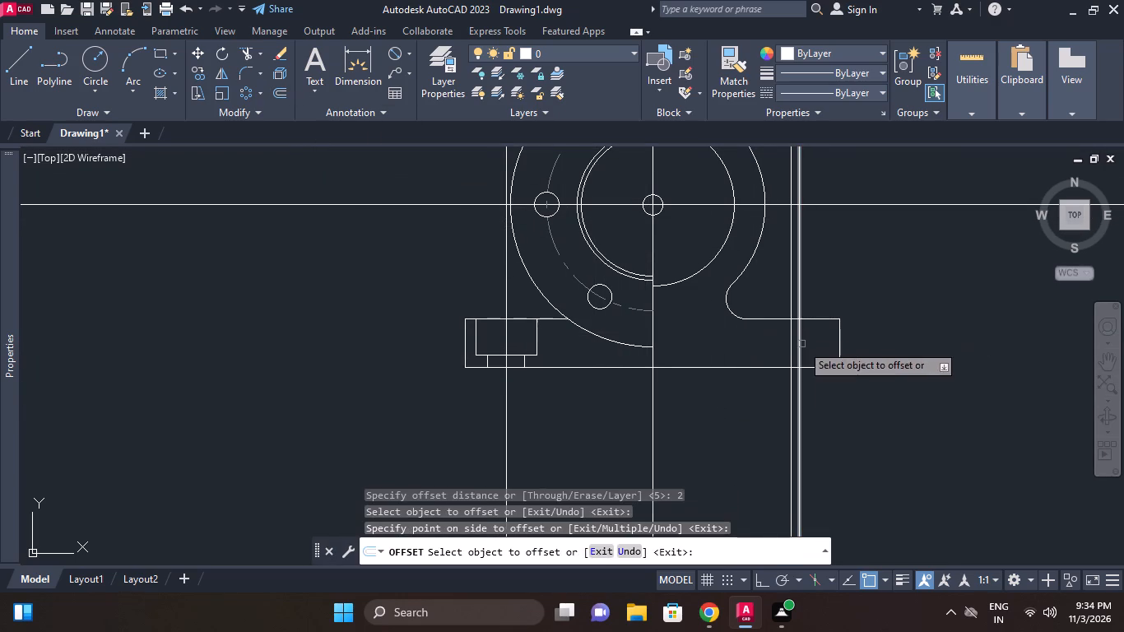
left_click(801, 344)
left_click(838, 334)
right_click(852, 306)
left_click(903, 310)
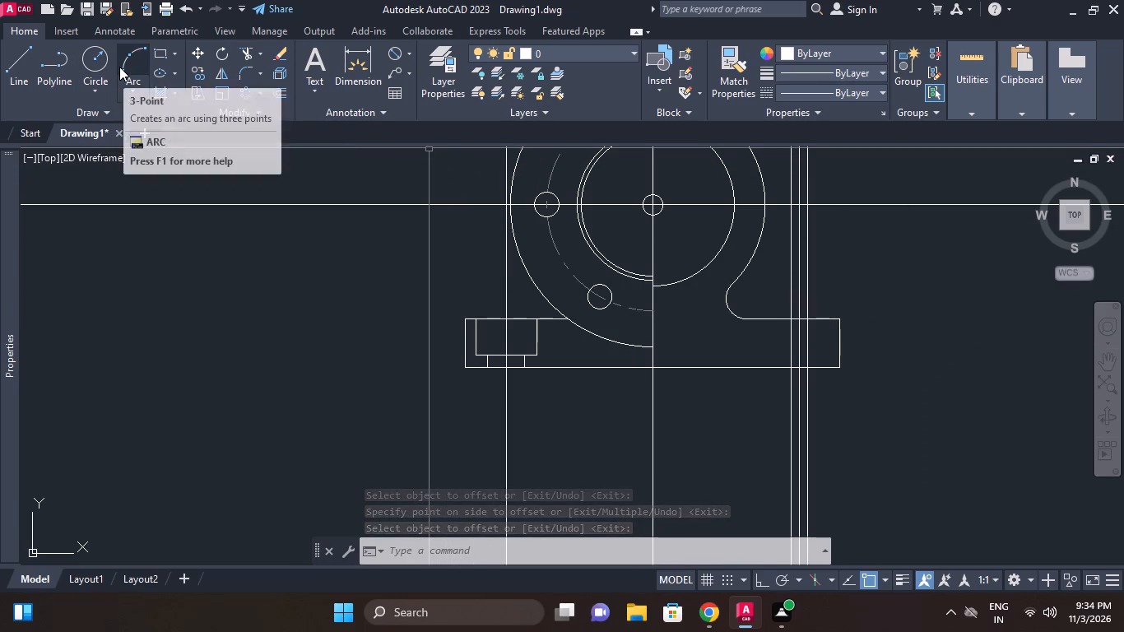
Trim the 2 mm offset lines above and below the base so they span only its thickness.
left_click(247, 54)
right_click(239, 187)
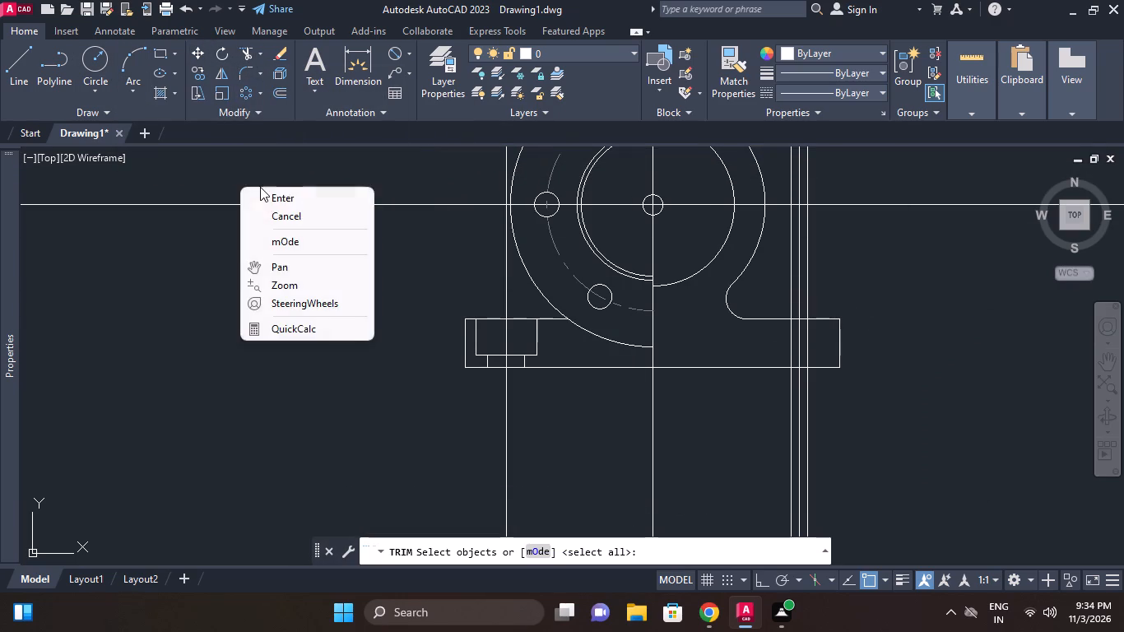
left_click(272, 194)
scroll(802, 308, "up", 1)
left_click(782, 303)
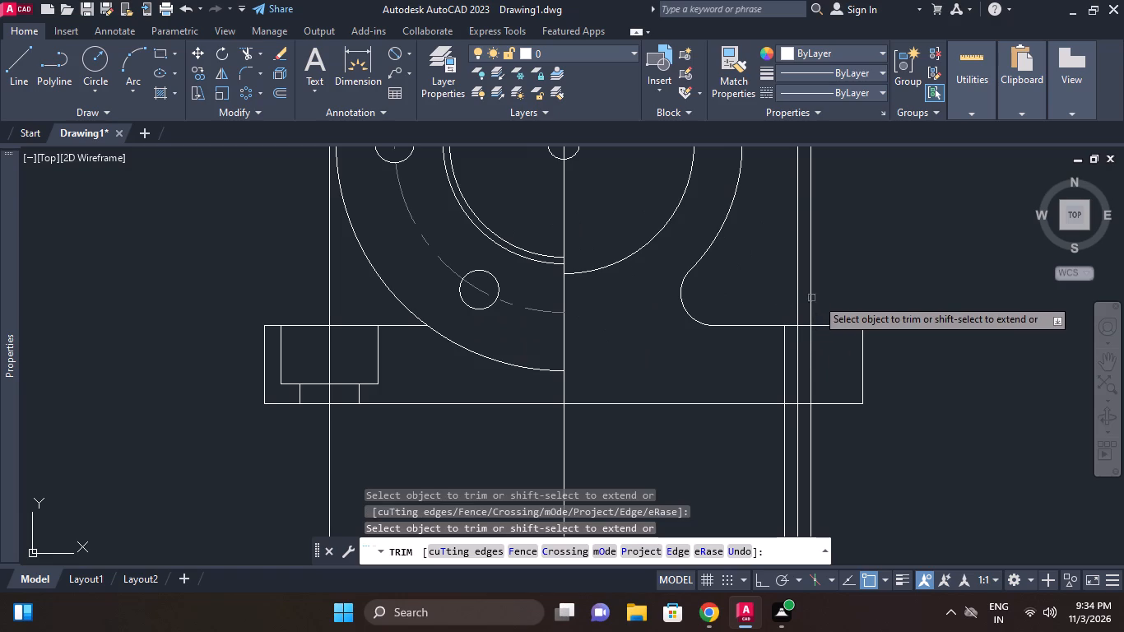
left_click(811, 290)
left_click(809, 425)
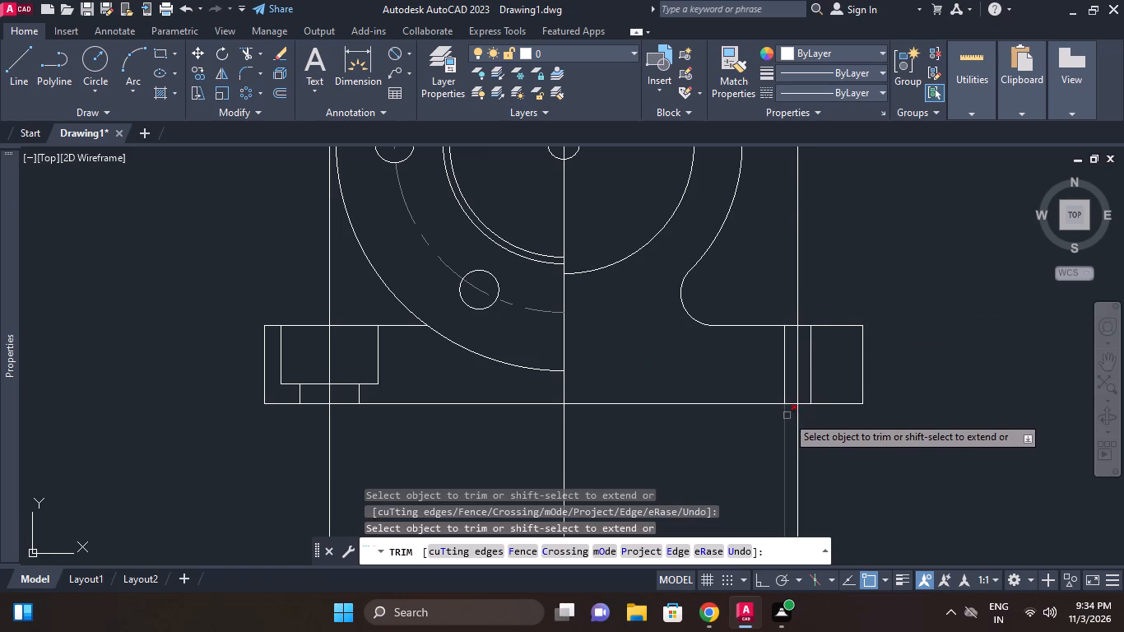
left_click(787, 416)
right_click(866, 244)
left_click(897, 257)
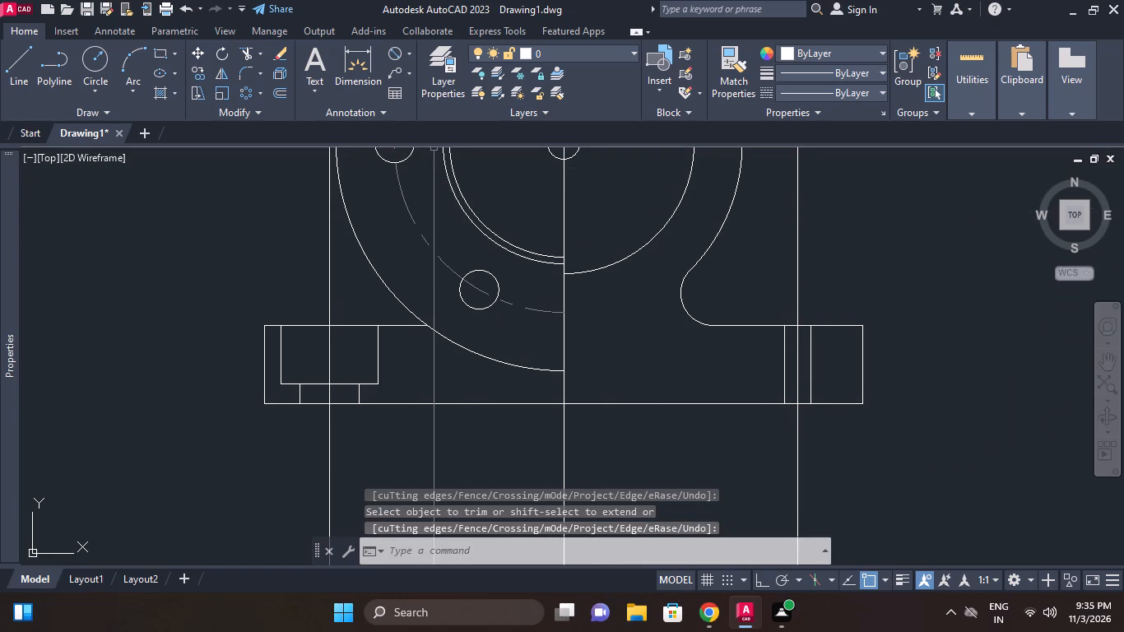
Draw a horizontal helper line about 81 mm long just below the base, crossing both outer centre lines, with Ortho on.
left_click(14, 58)
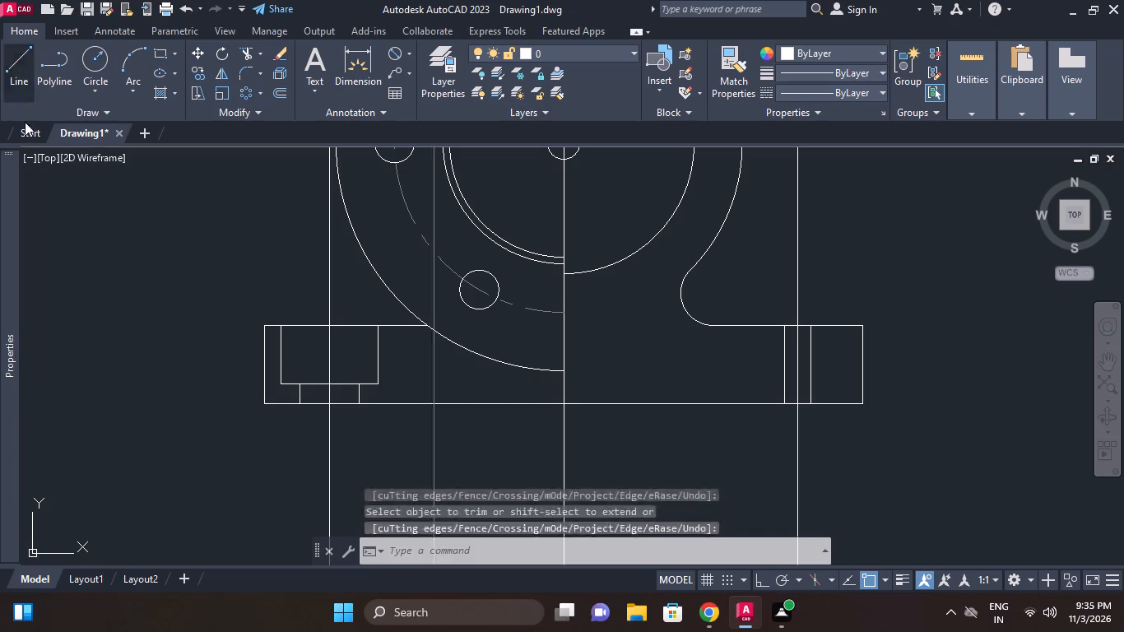
left_click(314, 417)
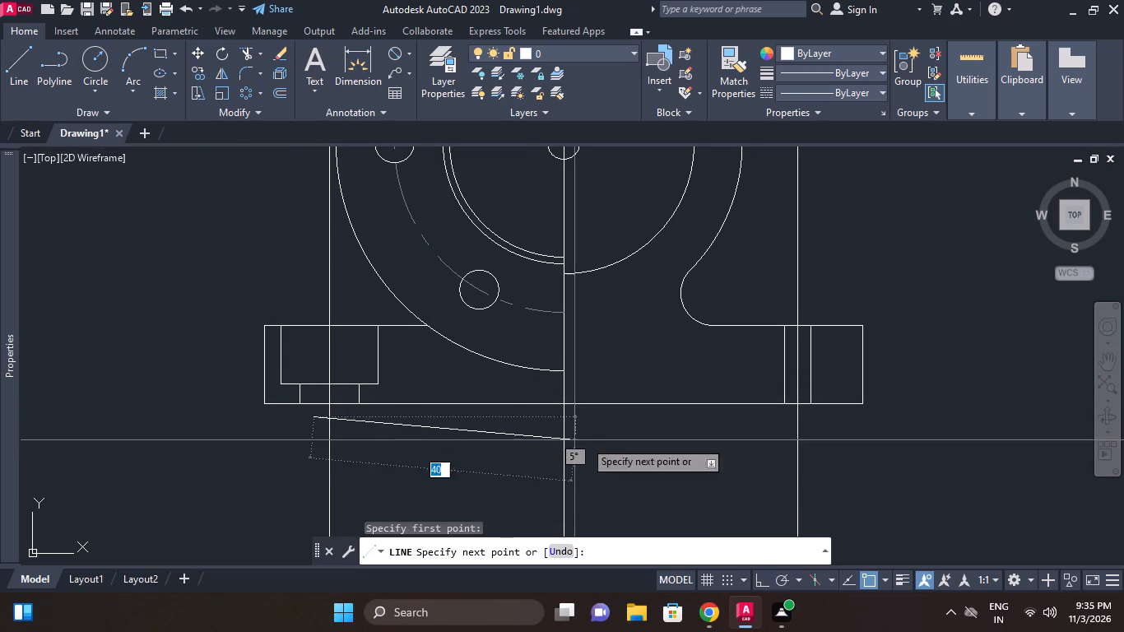
left_click(766, 583)
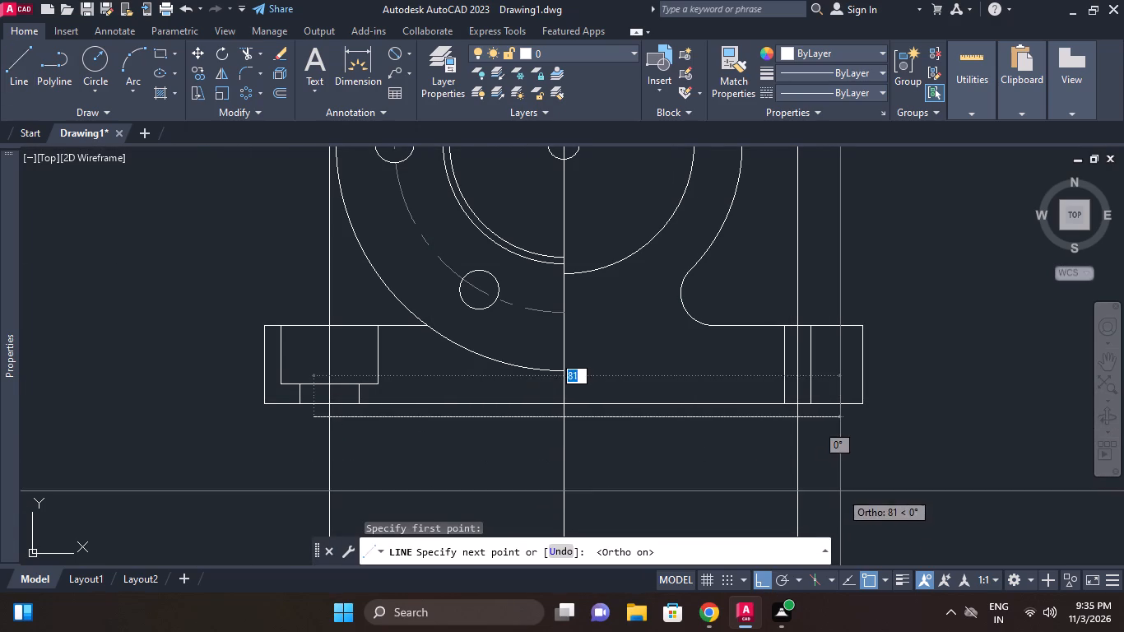
left_click(838, 468)
right_click(860, 422)
left_click(917, 253)
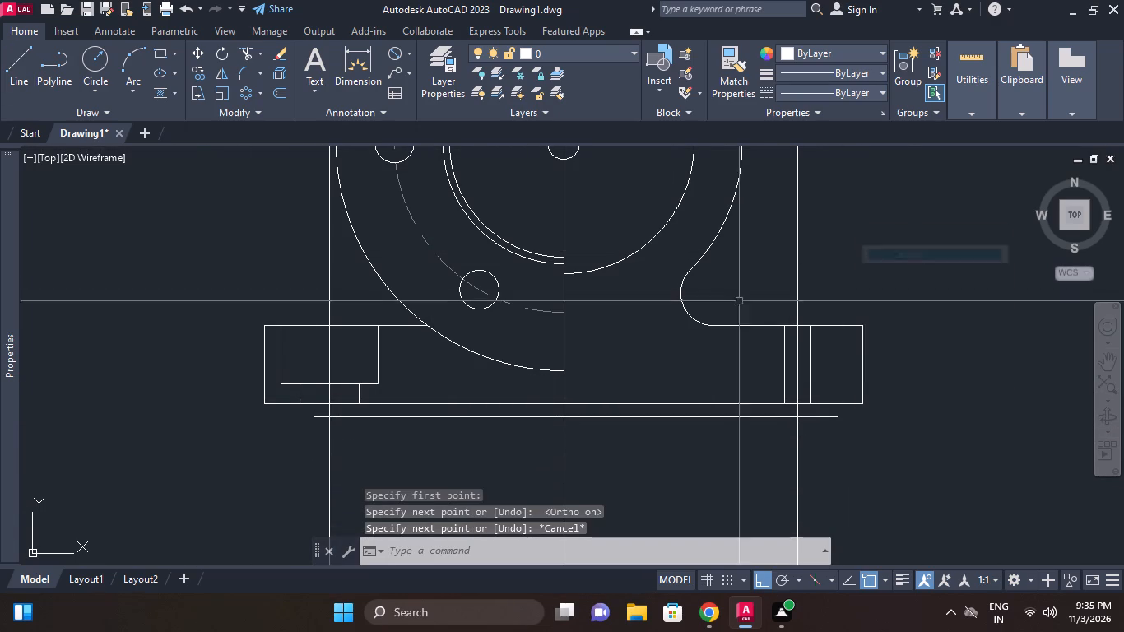
Mirror the helper line about the base's horizontal mid-height axis, keeping the source line.
left_click(414, 416)
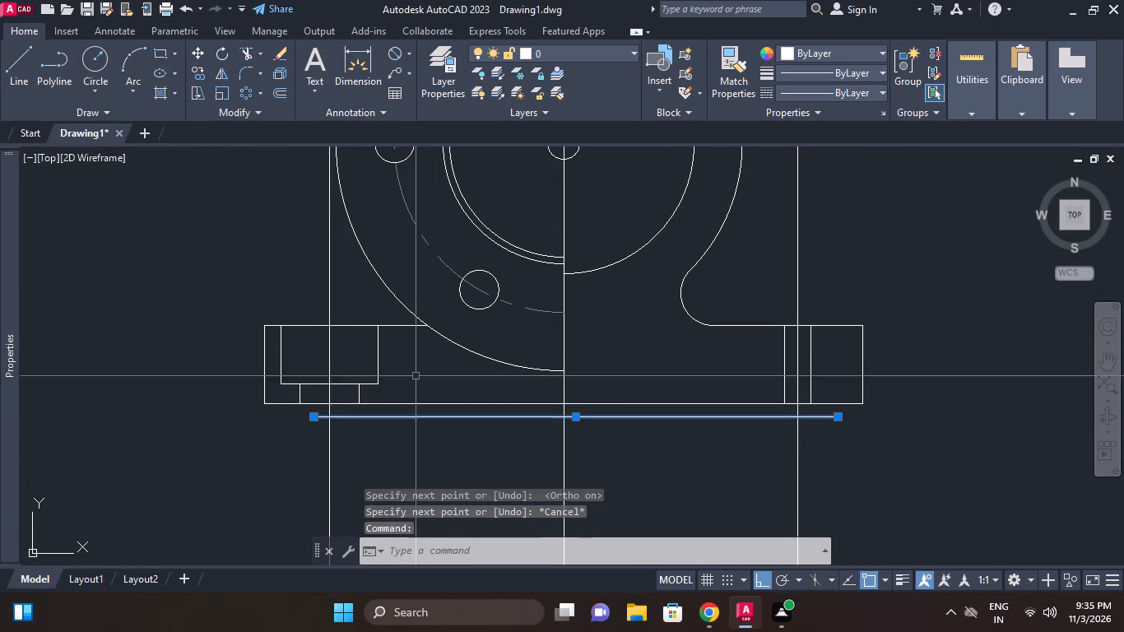
left_click(224, 79)
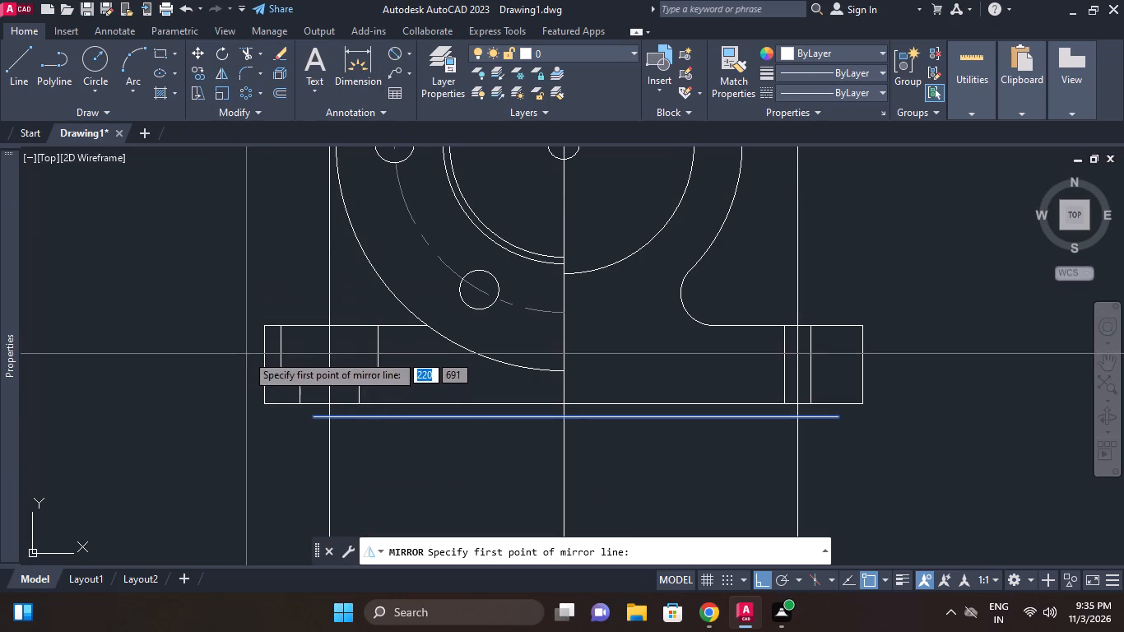
left_click(264, 361)
left_click(234, 364)
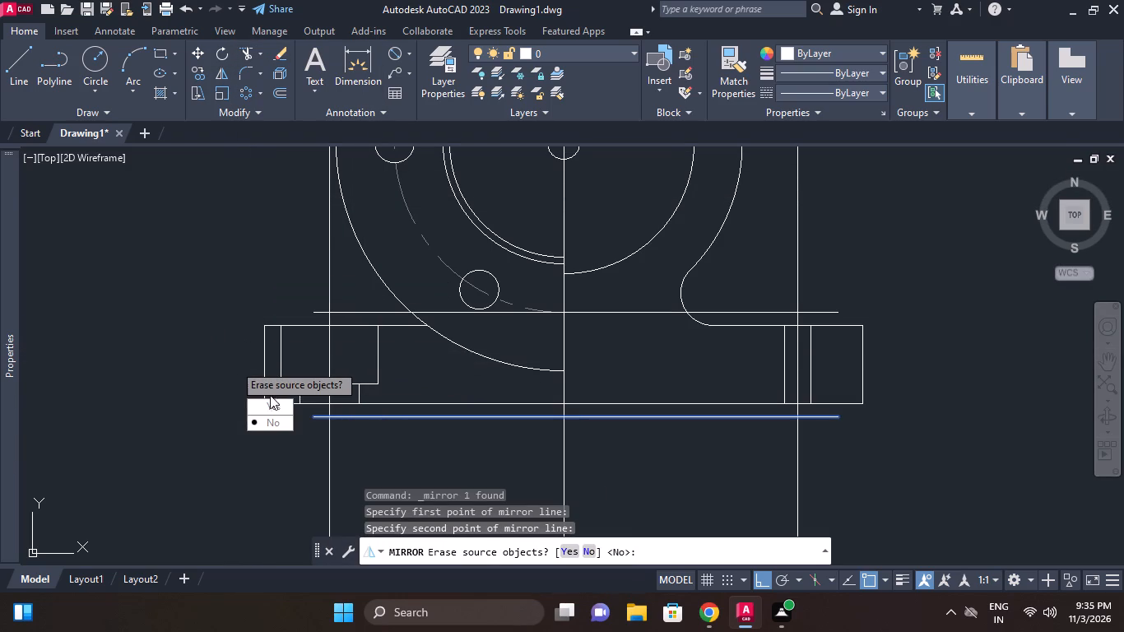
left_click_drag(271, 425, 234, 364)
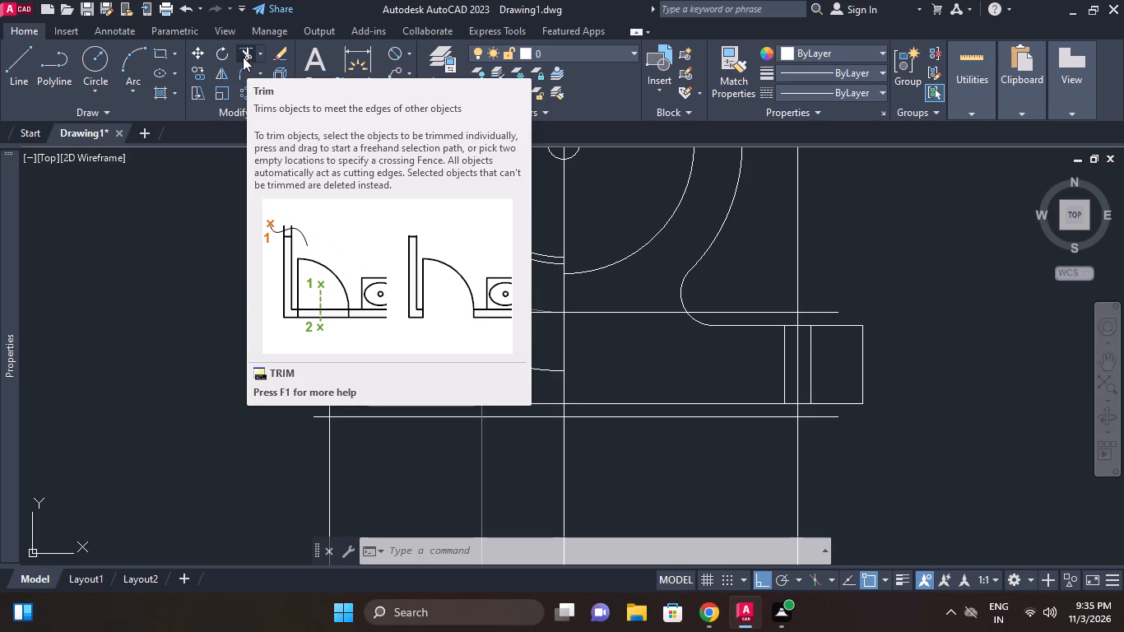
Trim both outer vertical centre lines above the upper helper line and below the lower one.
left_click(239, 62)
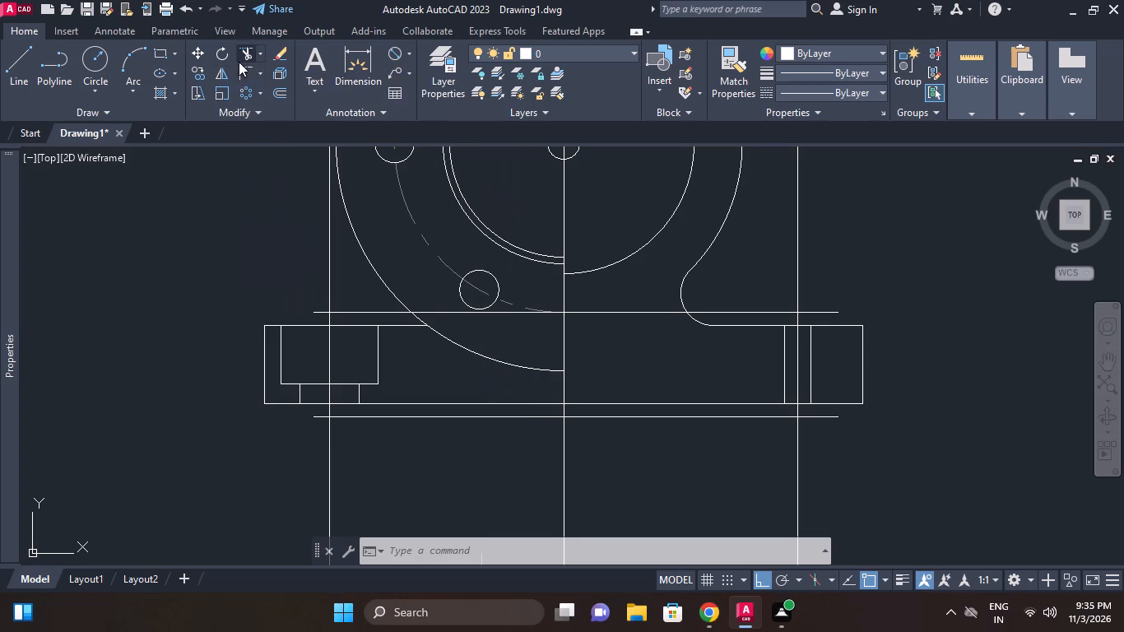
right_click(212, 250)
left_click(249, 261)
left_click(330, 276)
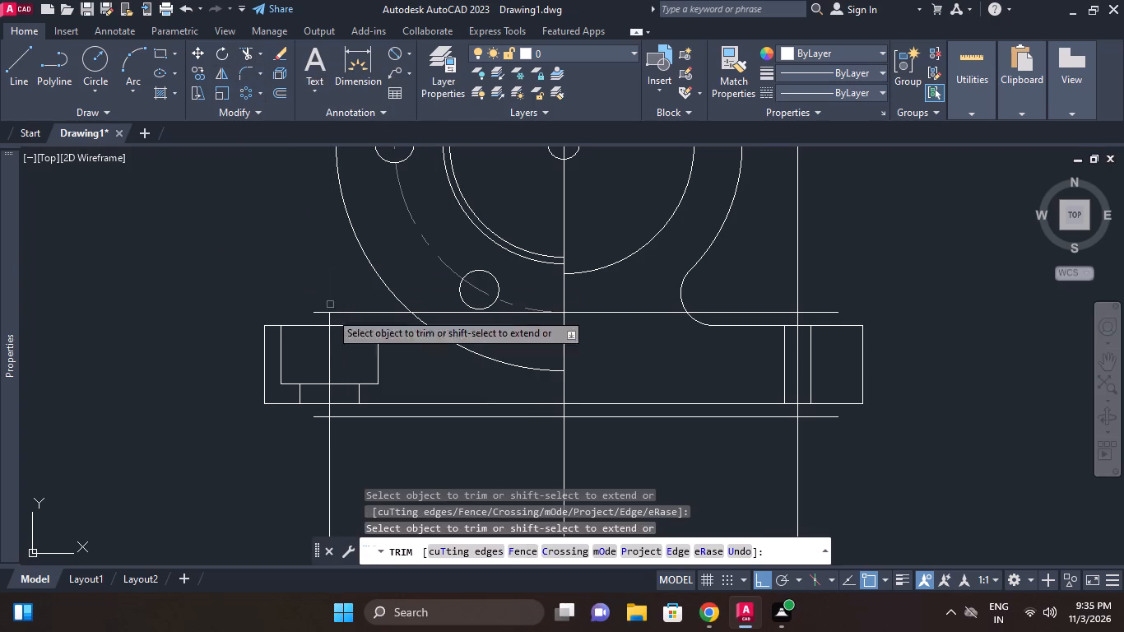
left_click(329, 433)
left_click(798, 448)
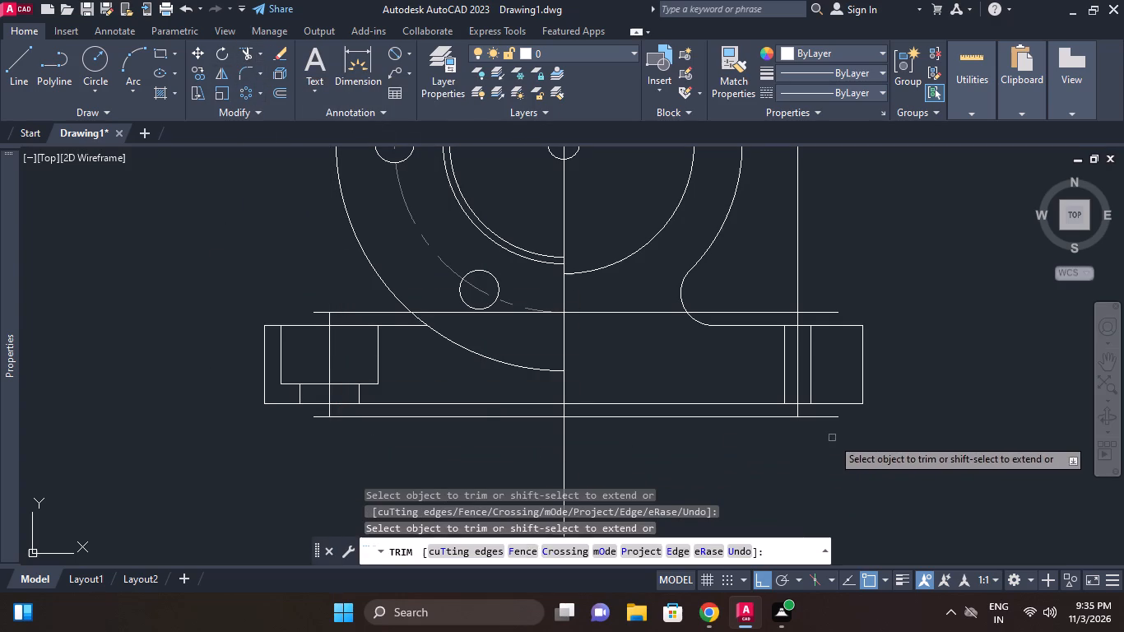
left_click(823, 257)
left_click(784, 249)
right_click(856, 245)
left_click(883, 266)
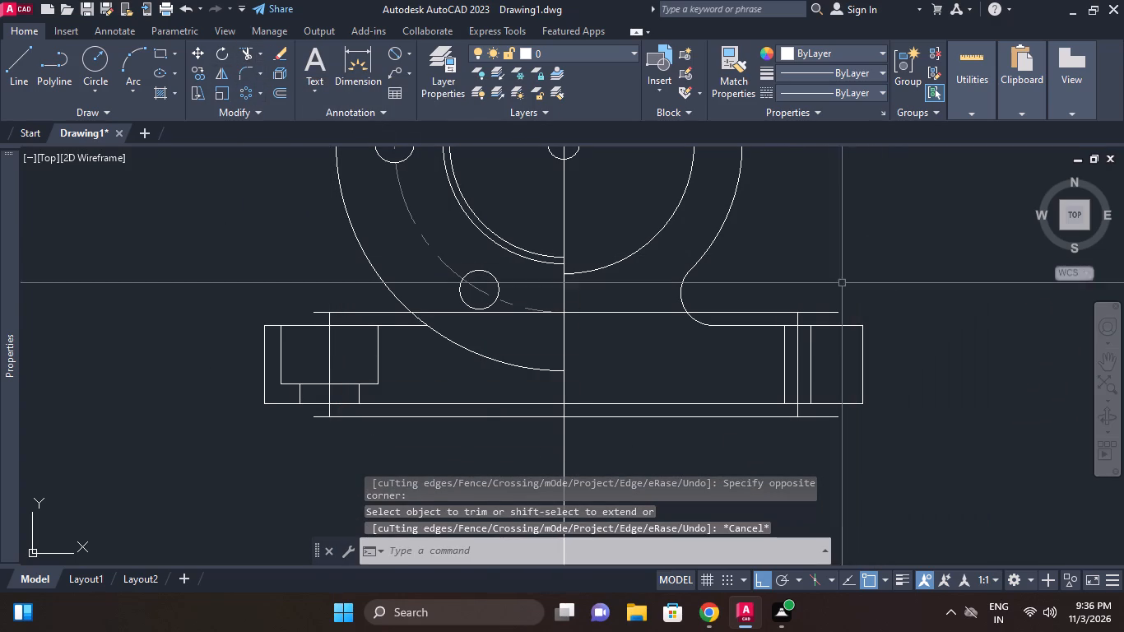
Erase the two horizontal helper lines above and below the base.
left_click(831, 313)
left_click(824, 424)
left_click(821, 416)
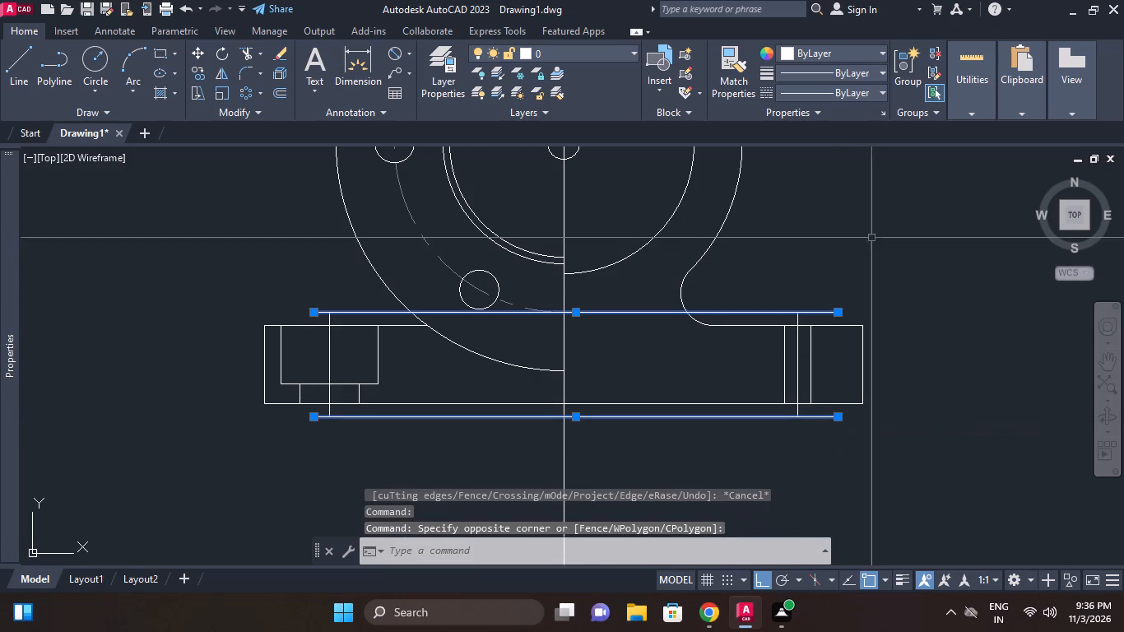
right_click(868, 235)
left_click(918, 300)
Set both outer vertical centre lines of the base to red with the CENTER linetype.
left_click(800, 315)
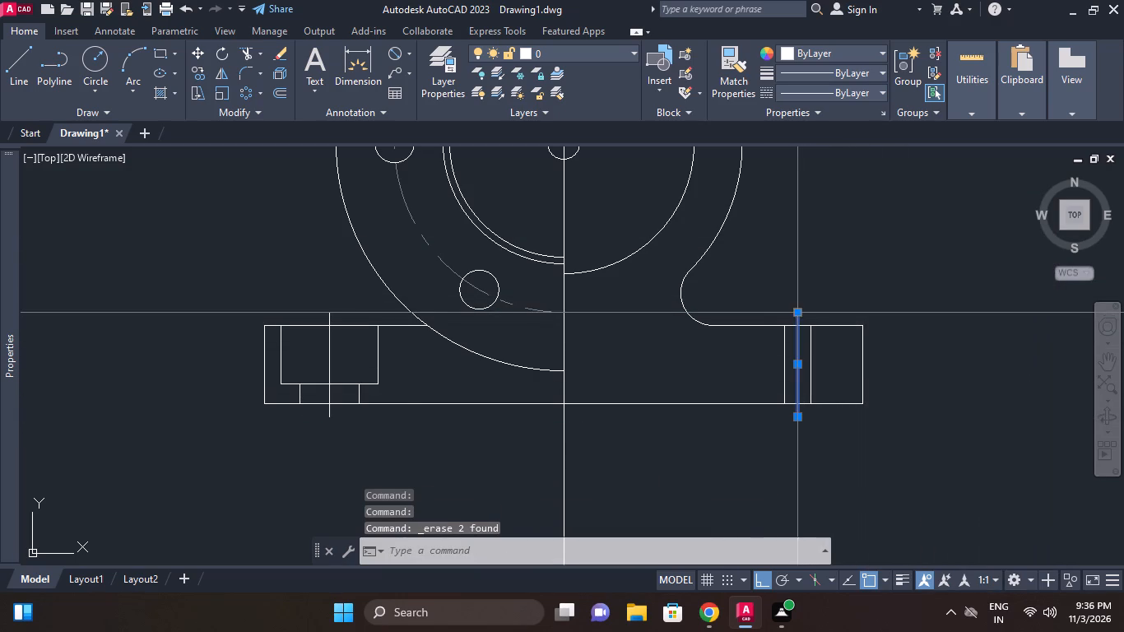
left_click(339, 337)
left_click(322, 337)
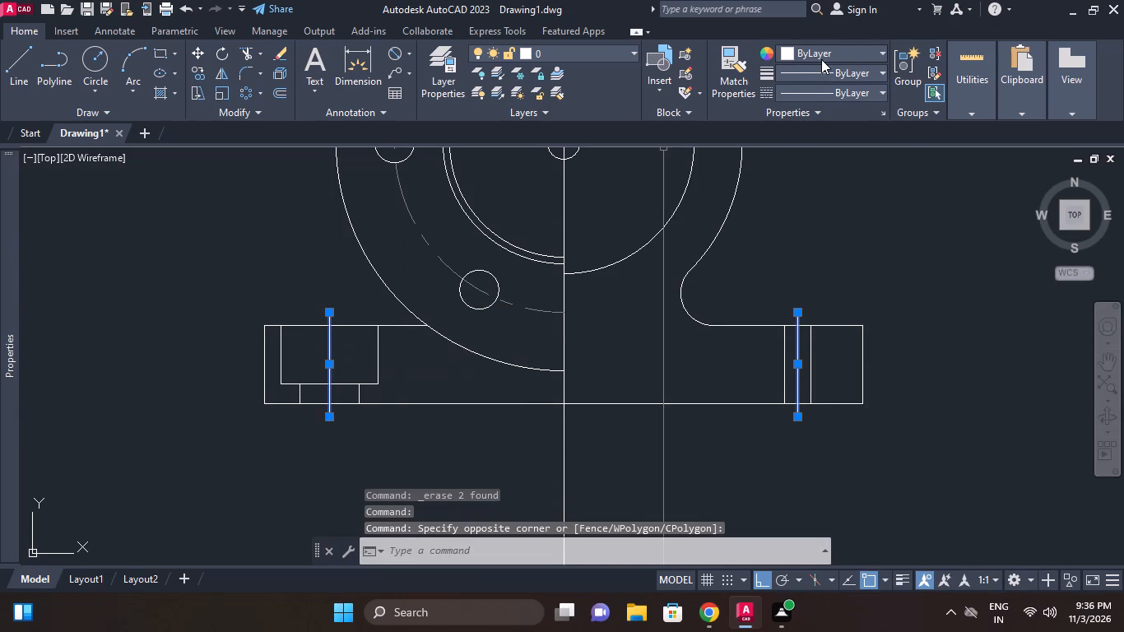
left_click(821, 59)
left_click(787, 210)
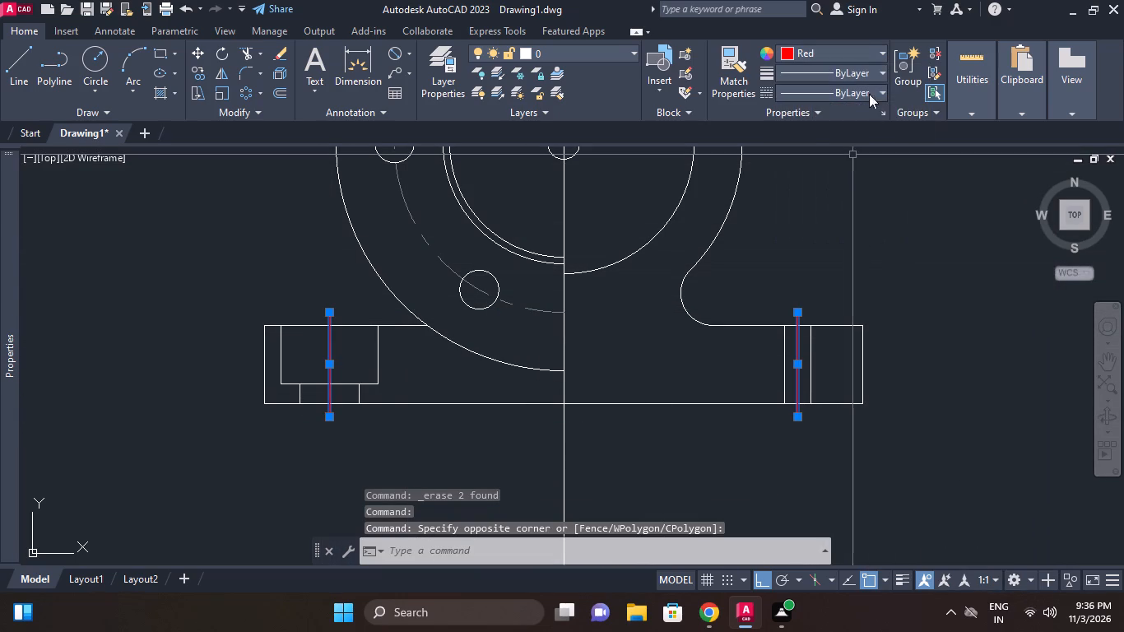
left_click(862, 84)
left_click(830, 154)
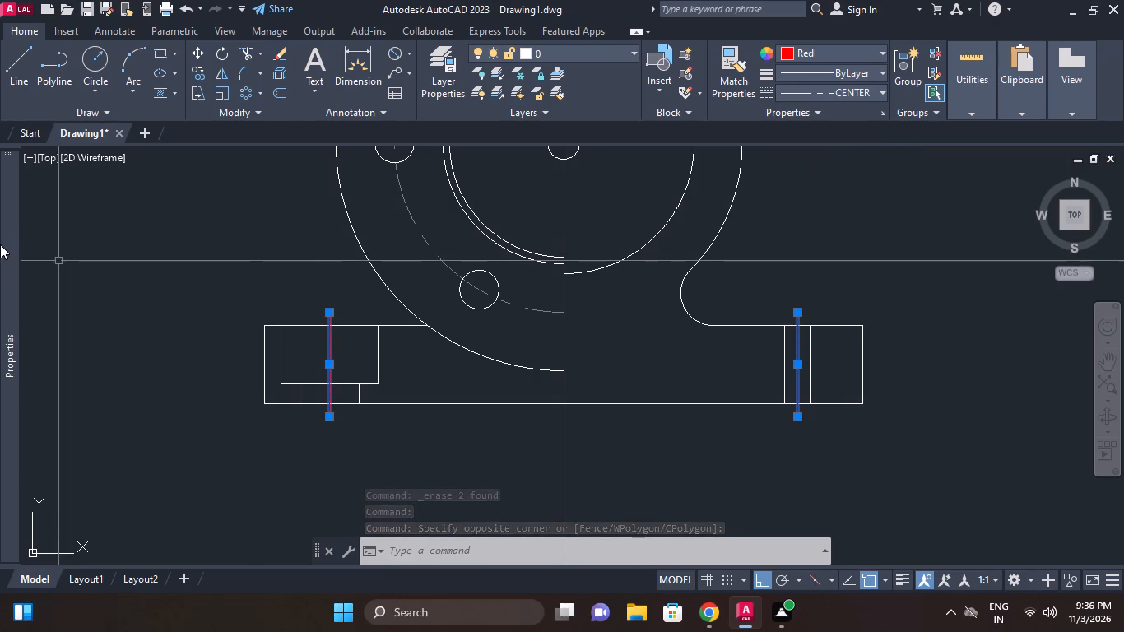
Set the linetype scale of the two red centre lines to 3.5.
left_click(162, 254)
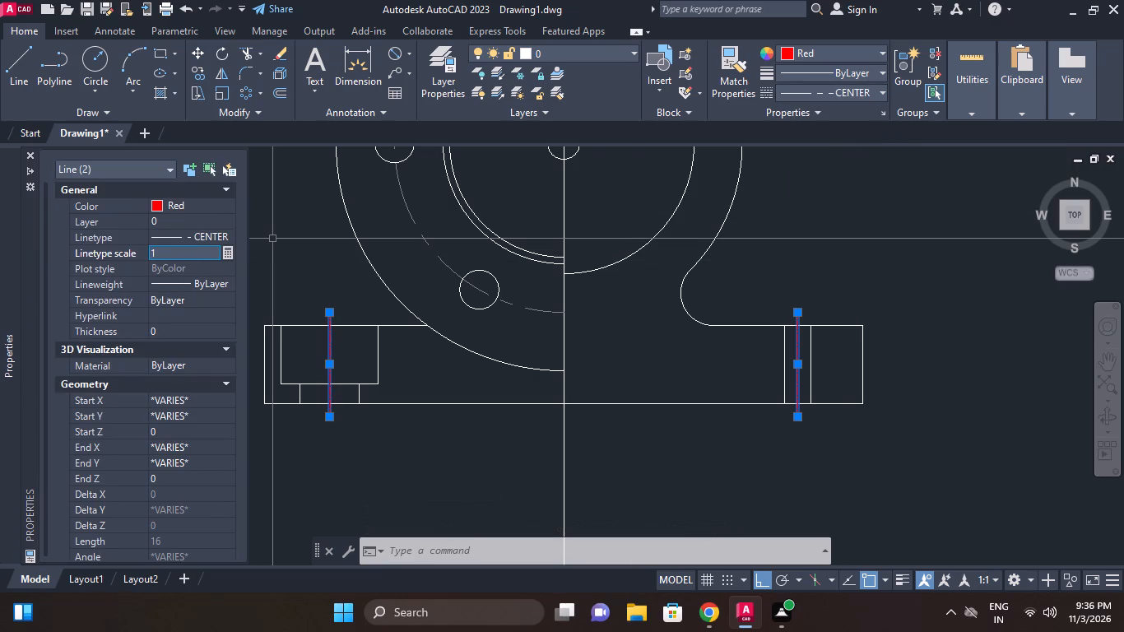
key("5")
key("Return")
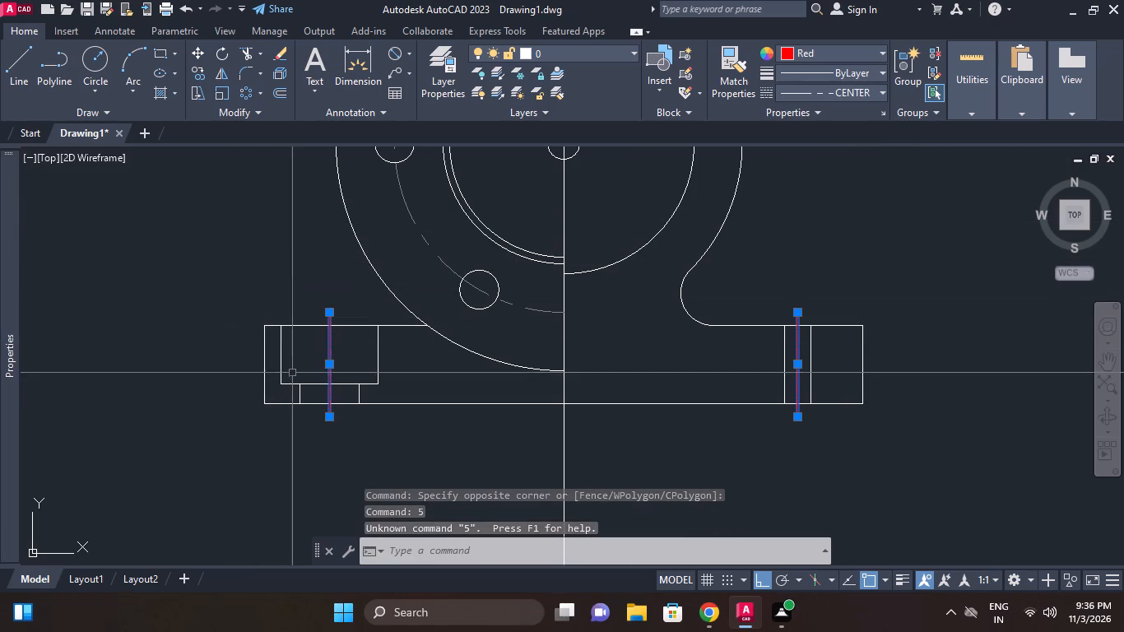
left_click_drag(166, 253, 140, 255)
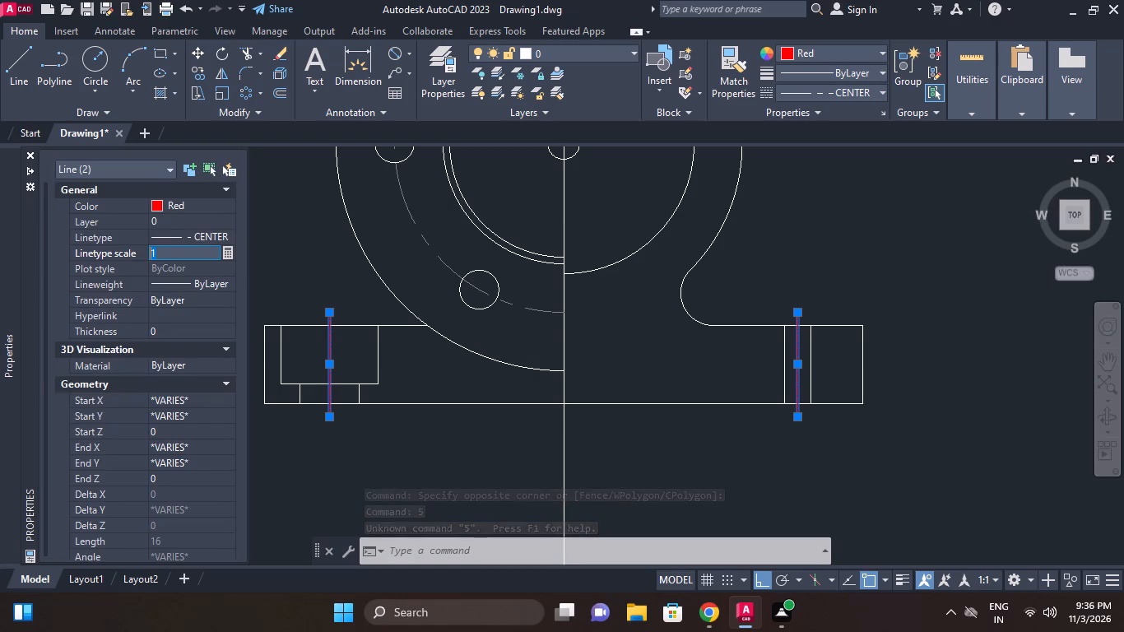
key("5")
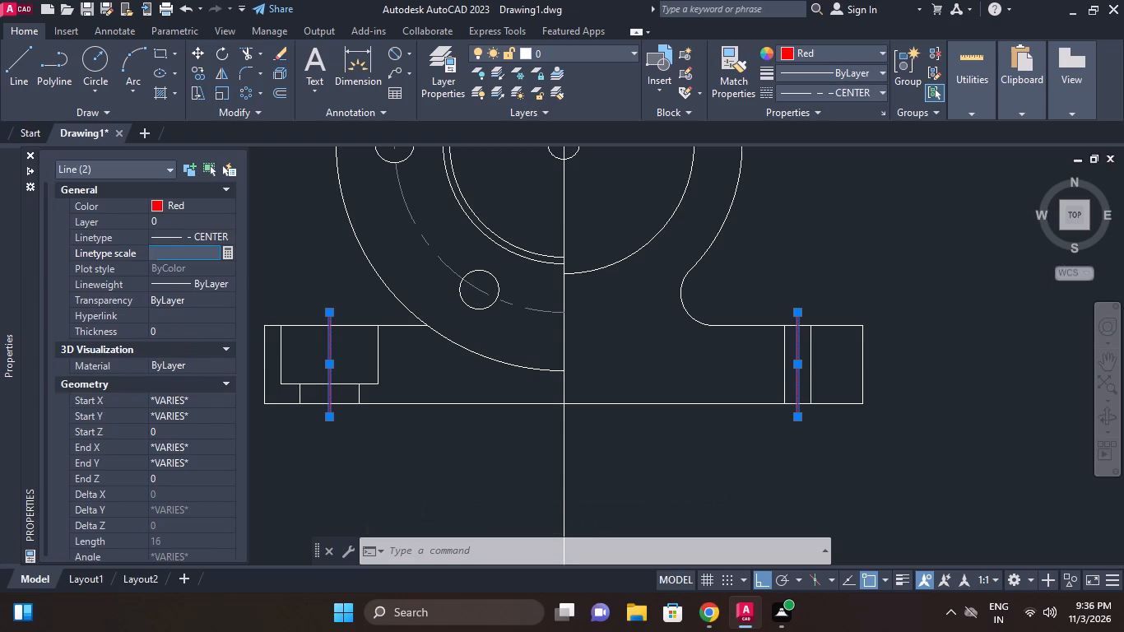
key("Return")
left_click_drag(192, 249, 146, 249)
type("3.5")
key("Return")
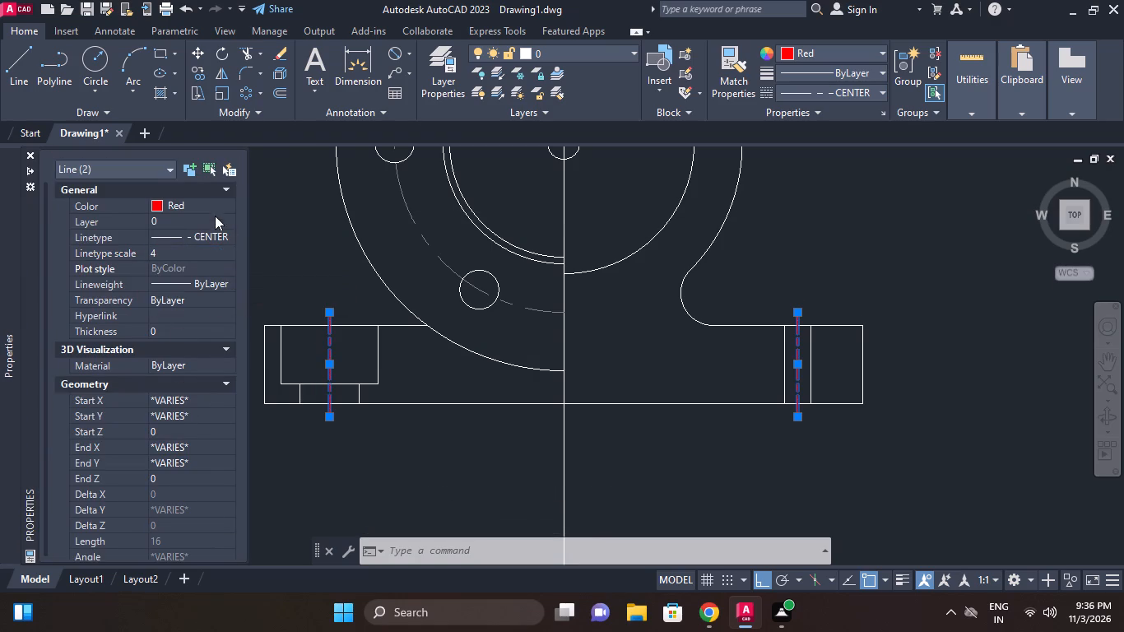
right_click(708, 244)
left_click(777, 455)
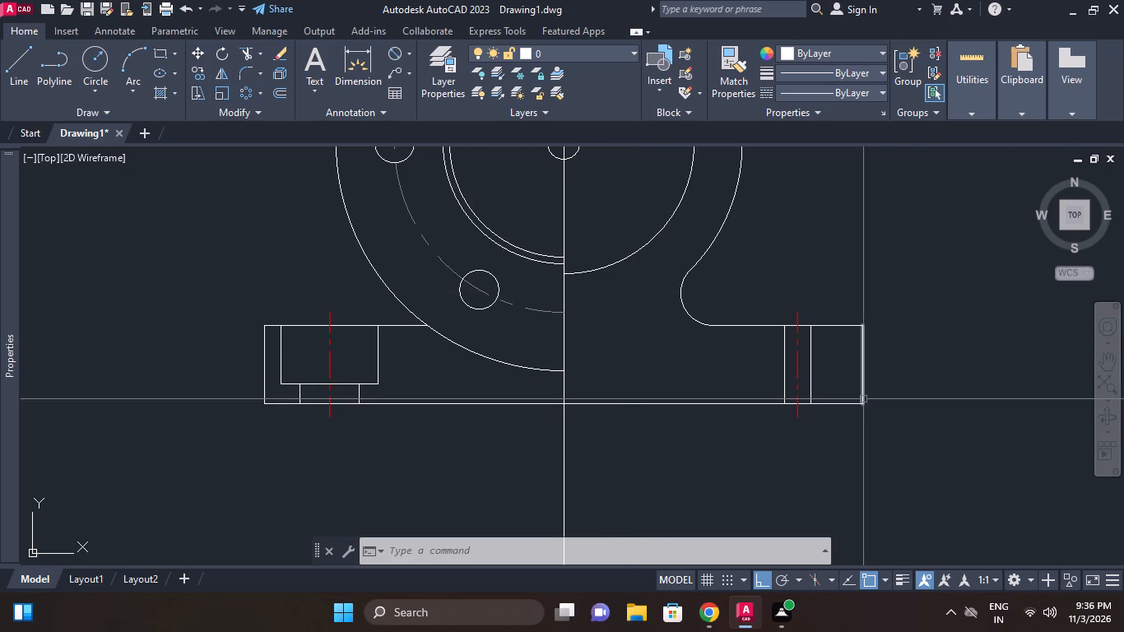
Offset the main vertical centre line by 25 mm to each side.
scroll(741, 499, "down", 1)
middle_click(741, 499)
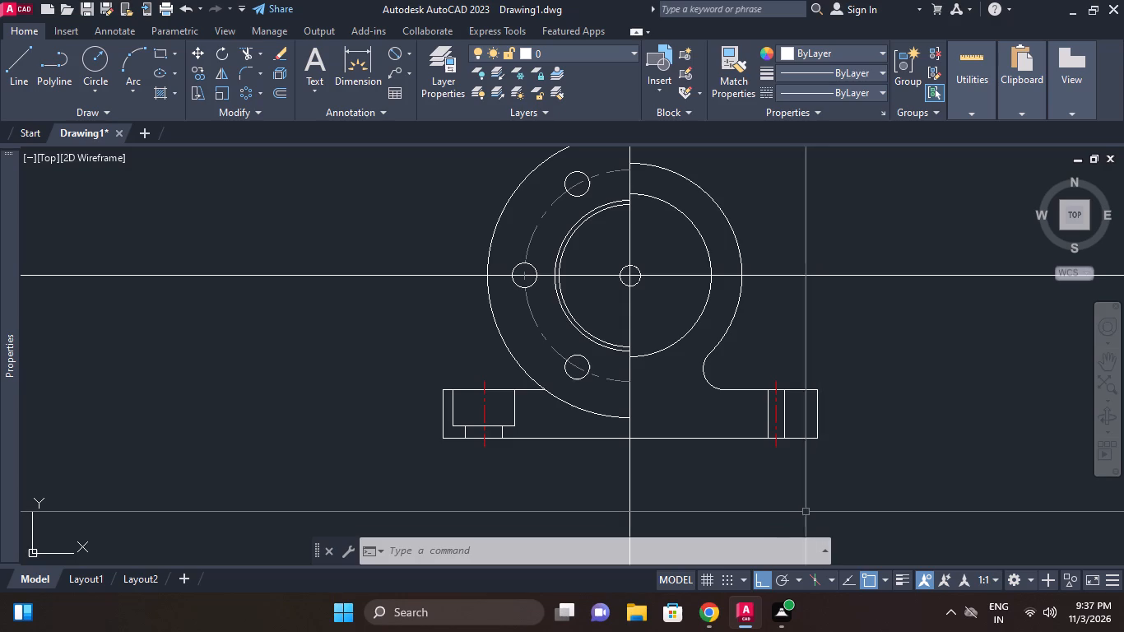
scroll(713, 460, "down", 1)
left_click(278, 91)
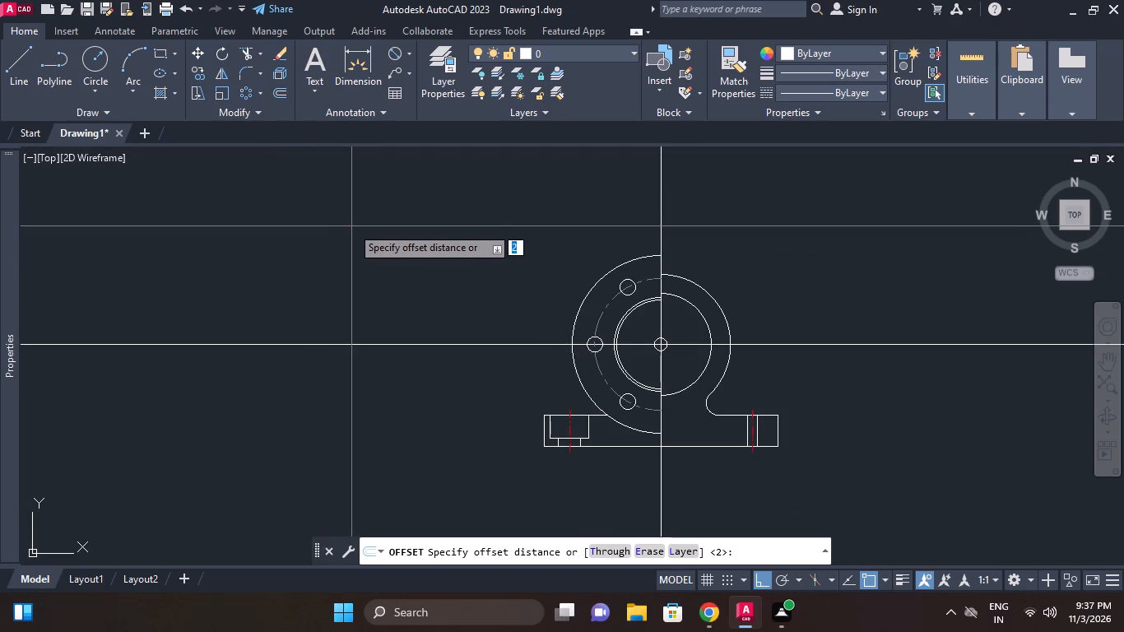
type("25")
key("Return")
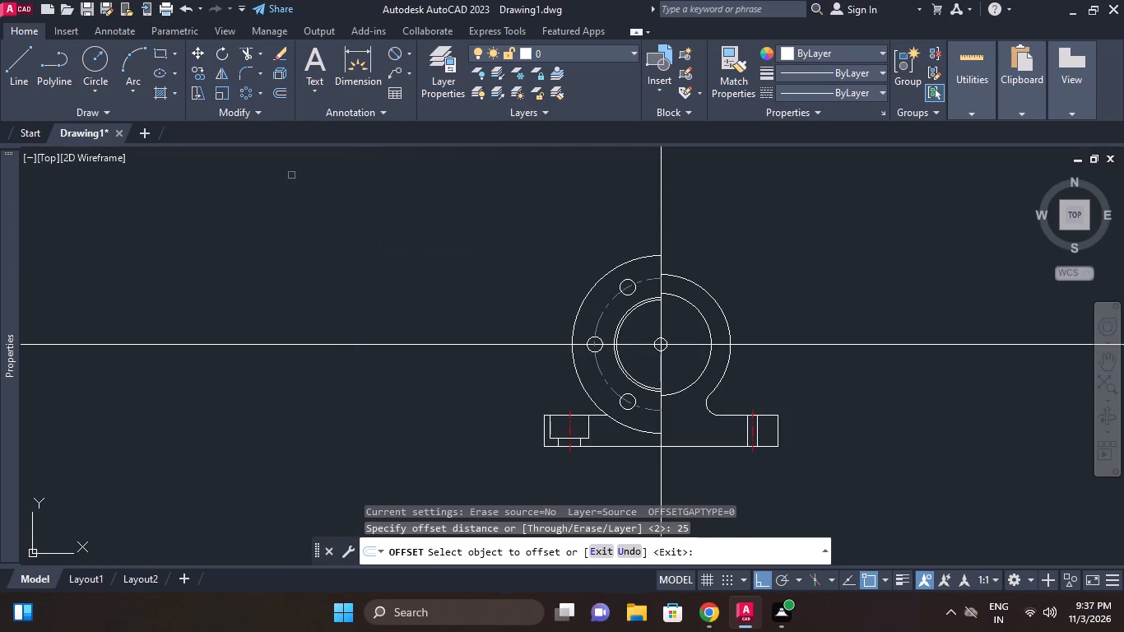
left_click(658, 463)
left_click(642, 470)
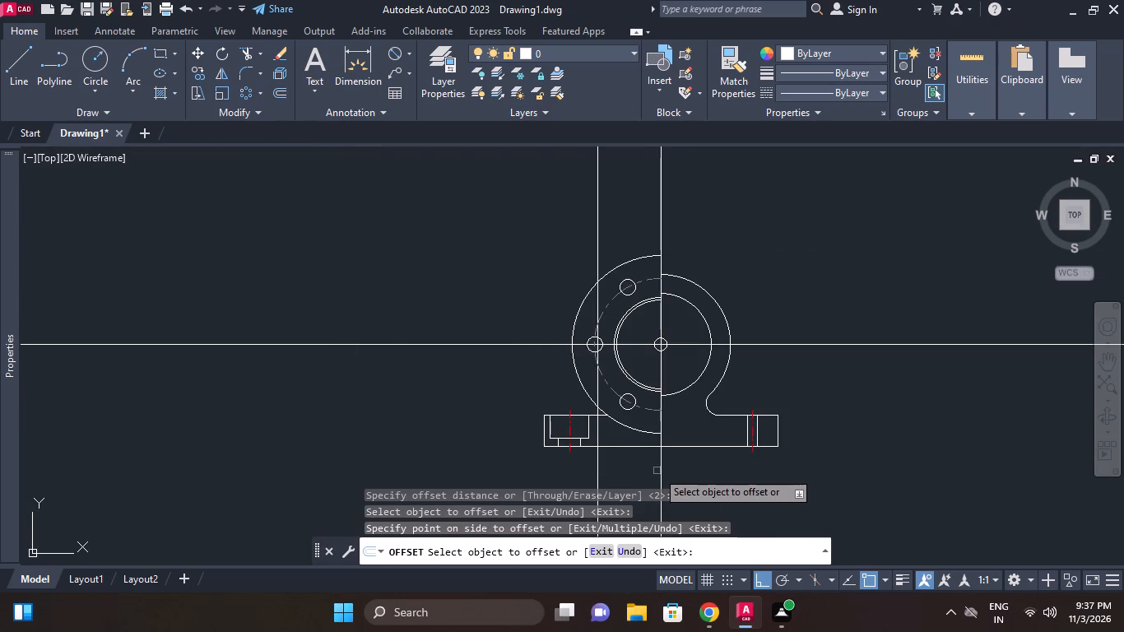
left_click(659, 467)
left_click(706, 476)
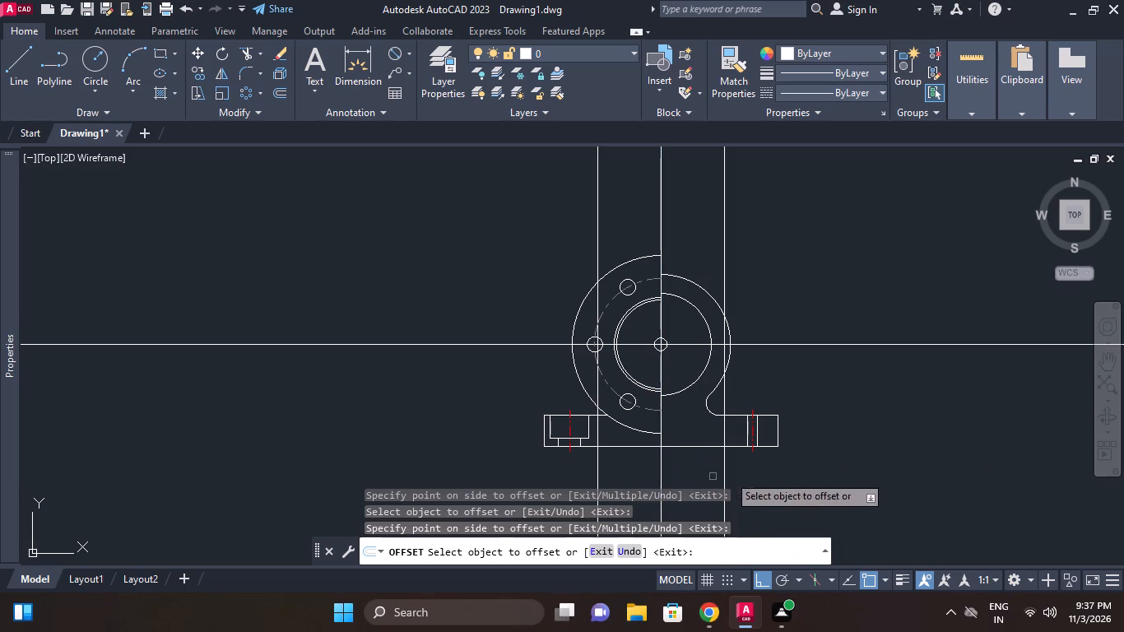
right_click(834, 453)
left_click(891, 274)
Offset the base's bottom edge 5 mm upwards.
type("o")
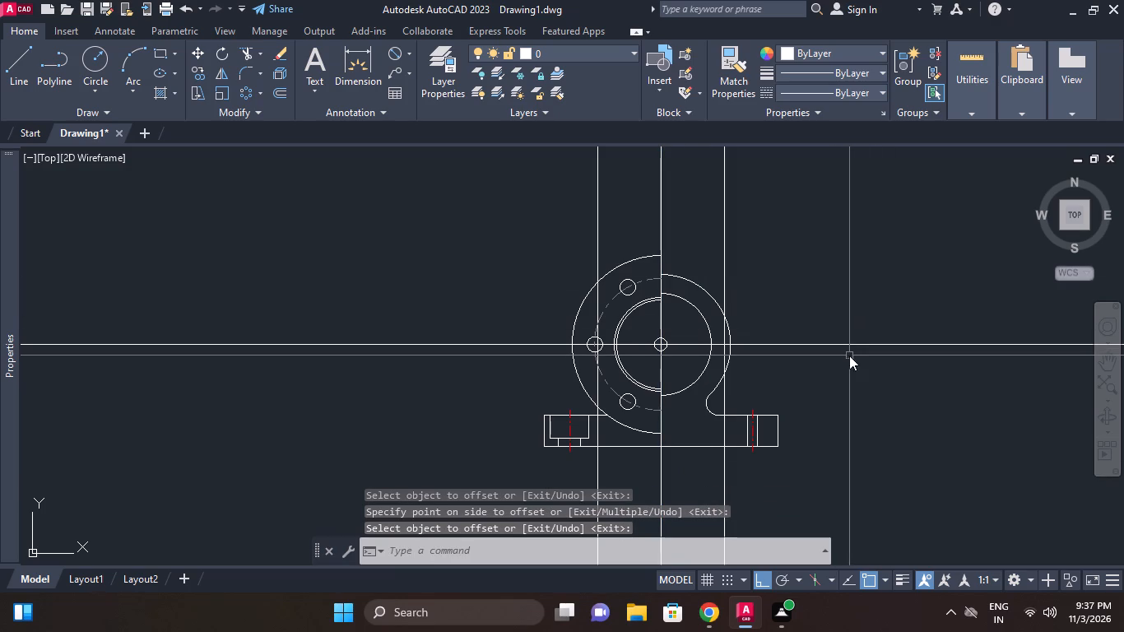
key("space")
key("5")
key("Return")
scroll(732, 436, "up", 1)
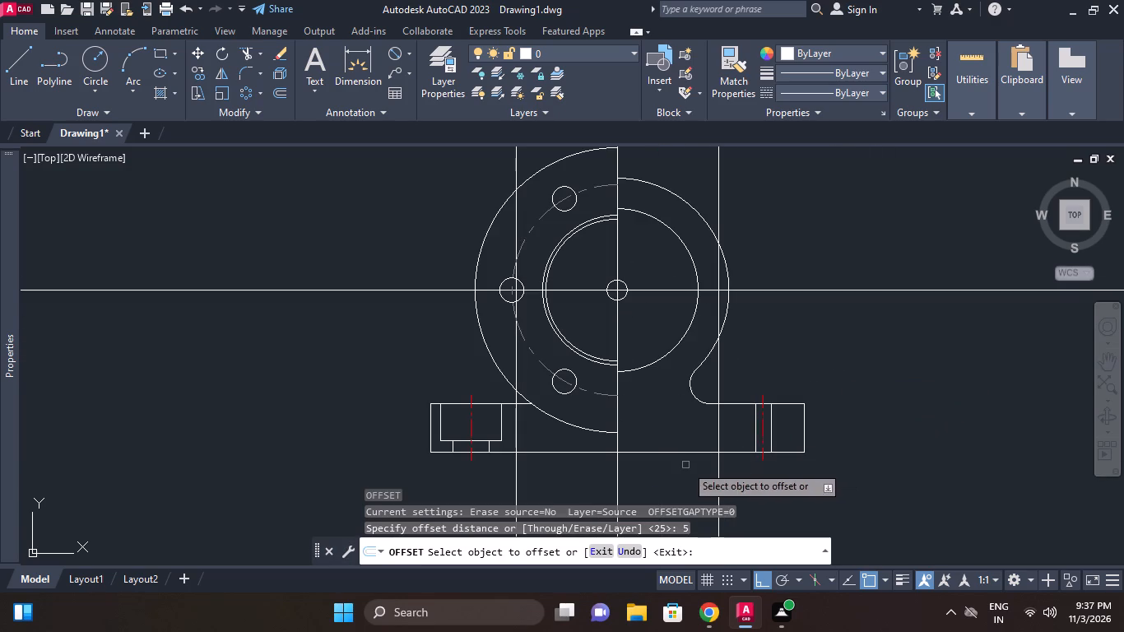
left_click(688, 452)
left_click(687, 433)
right_click(857, 390)
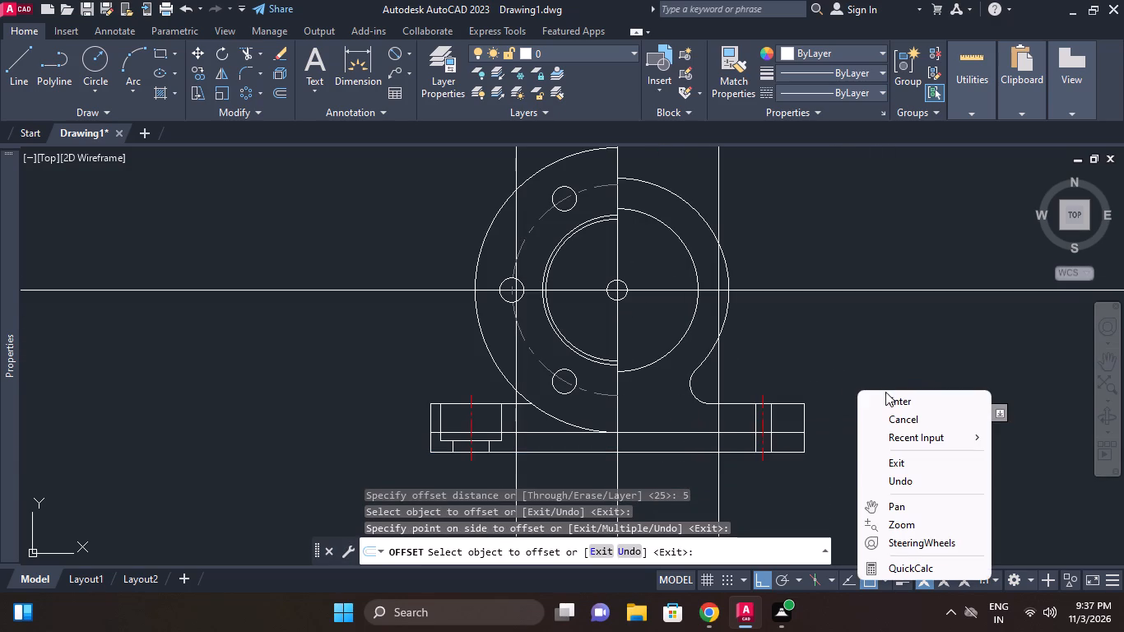
left_click(891, 401)
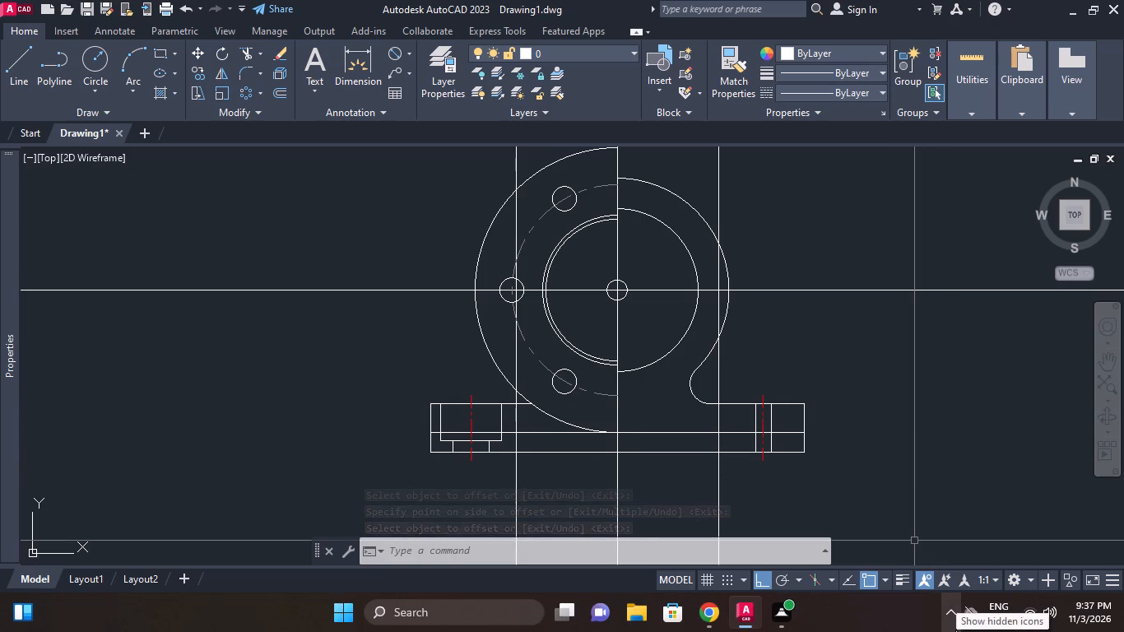
Trim the 5 mm offset line just outside both 25 mm offset verticals, and trim those verticals between it and the base's top edge.
type("tr")
key("space")
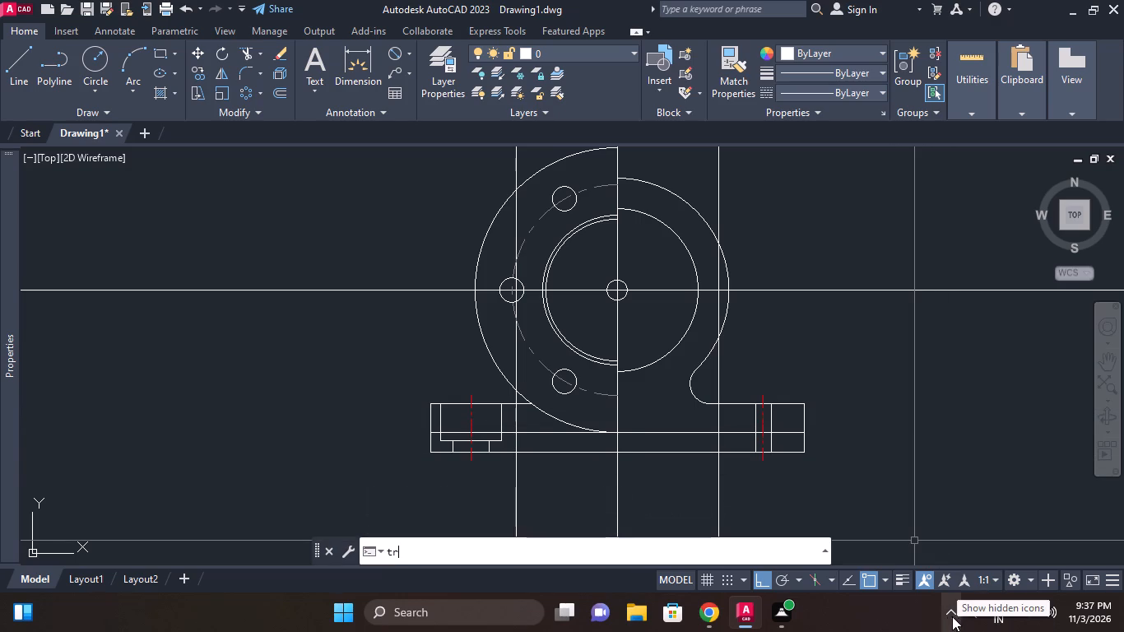
key("space")
scroll(519, 393, "up", 2)
middle_click_drag(506, 449, 568, 180)
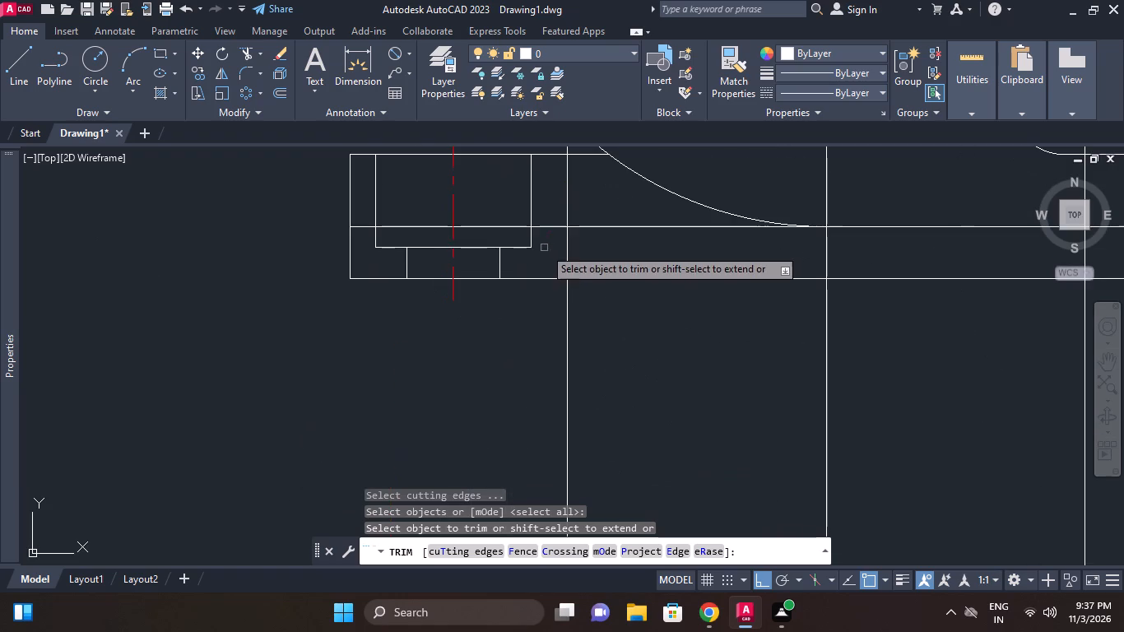
left_click(548, 228)
left_click(569, 200)
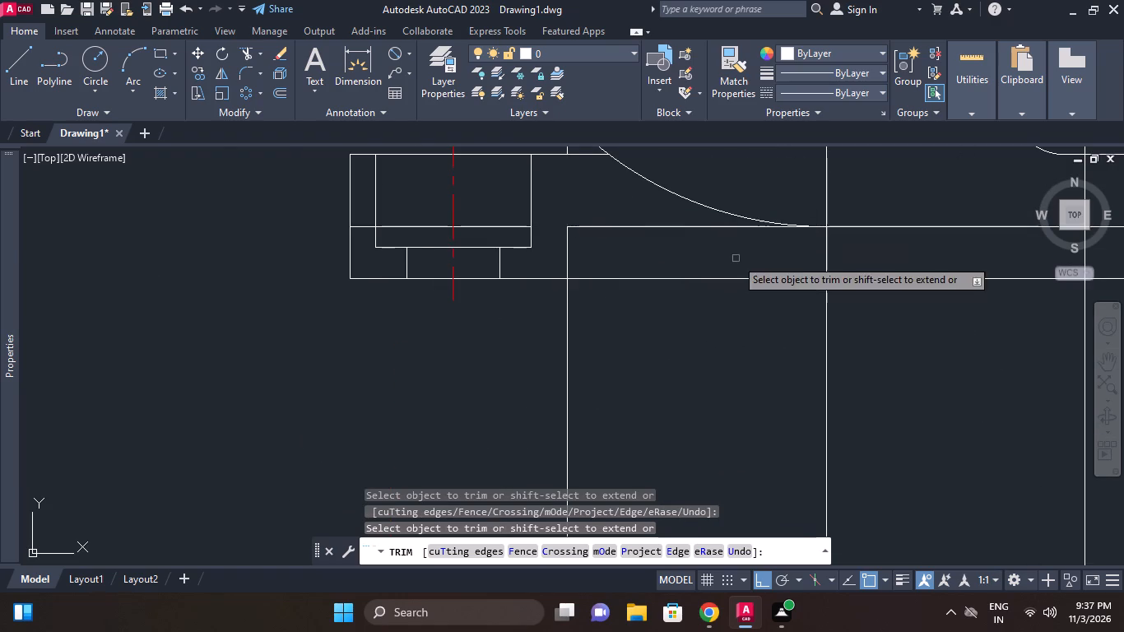
middle_click_drag(736, 262, 389, 359)
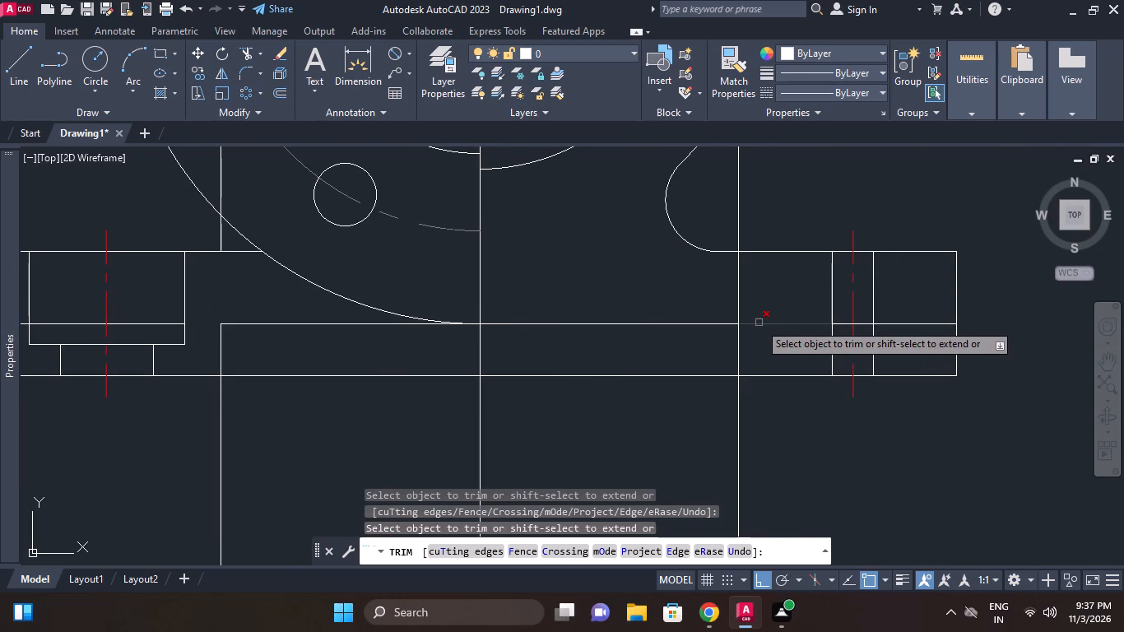
left_click(759, 323)
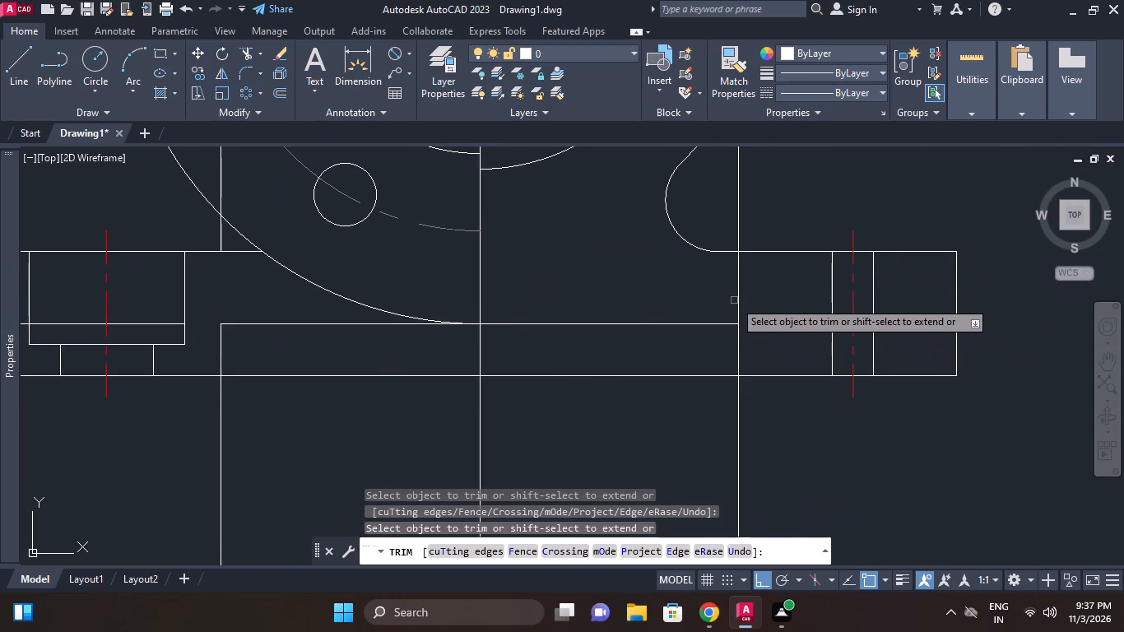
left_click(736, 299)
Trim the two offset verticals below the base and the bottom edge between them to open the central recess.
left_click(766, 444)
left_click(691, 427)
left_click_drag(677, 388, 675, 376)
left_click(671, 357)
left_click_drag(407, 391, 401, 381)
left_click_drag(387, 359, 366, 367)
left_click(179, 486)
left_click(311, 446)
middle_click_drag(356, 438, 439, 425)
scroll(364, 440, "down", 1)
key("Escape")
Erase the two leftover offset vertical lines above the base's top edge.
middle_click_drag(670, 255, 684, 298)
key("e")
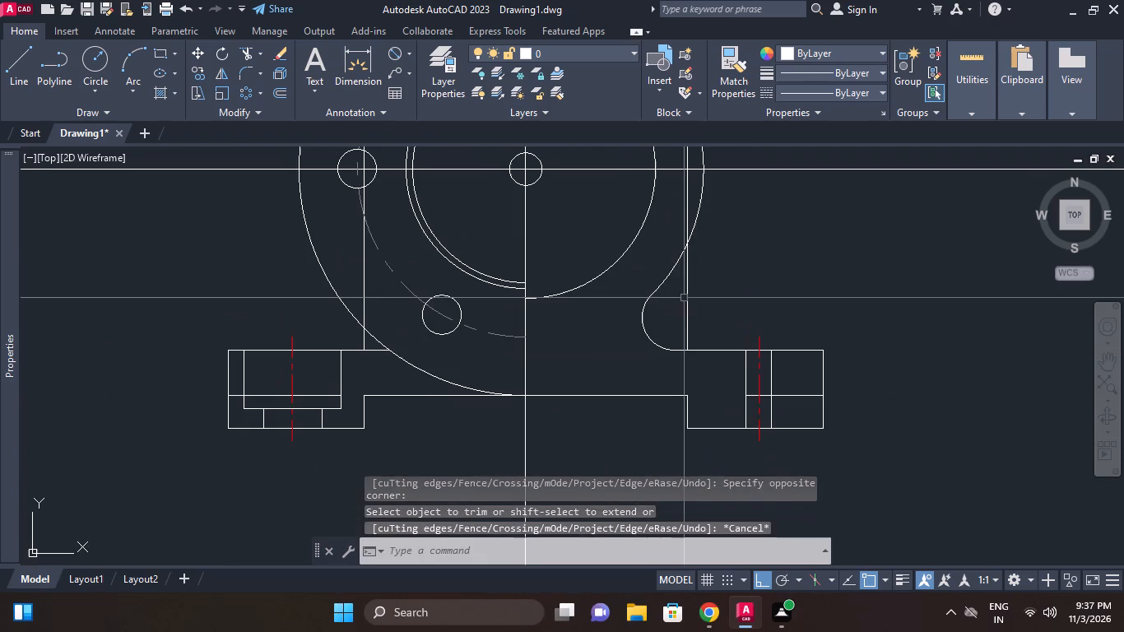
key("space")
left_click(691, 290)
right_click_drag(691, 290, 683, 290)
left_click(674, 303)
right_click(675, 303)
middle_click_drag(712, 323, 723, 346)
scroll(713, 325, "down", 1)
key("space")
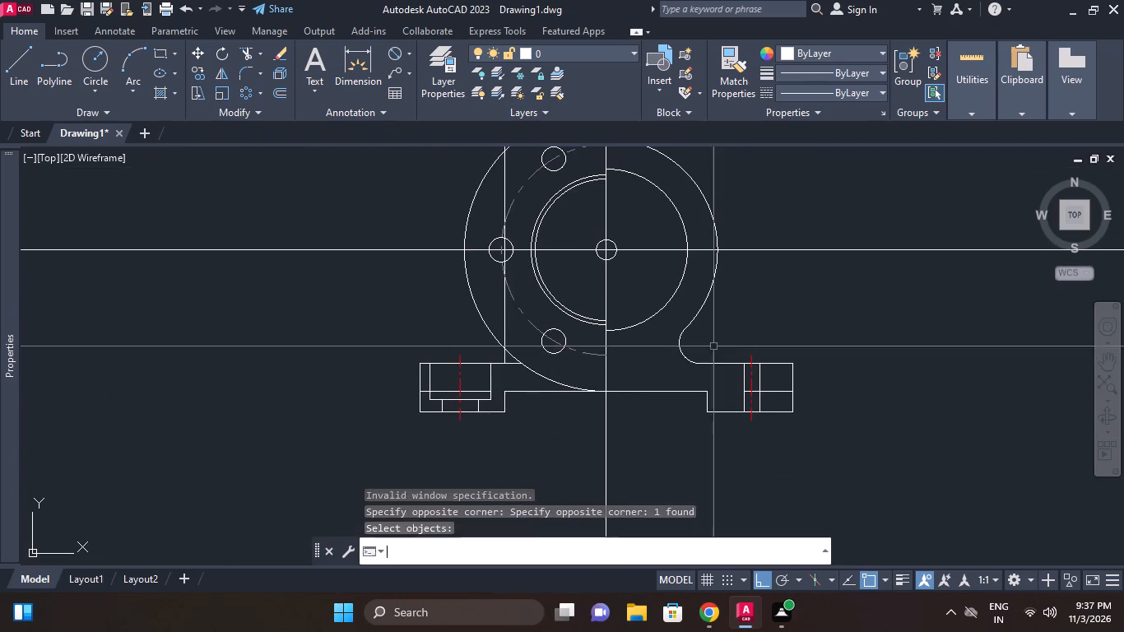
left_click(507, 188)
right_click(509, 182)
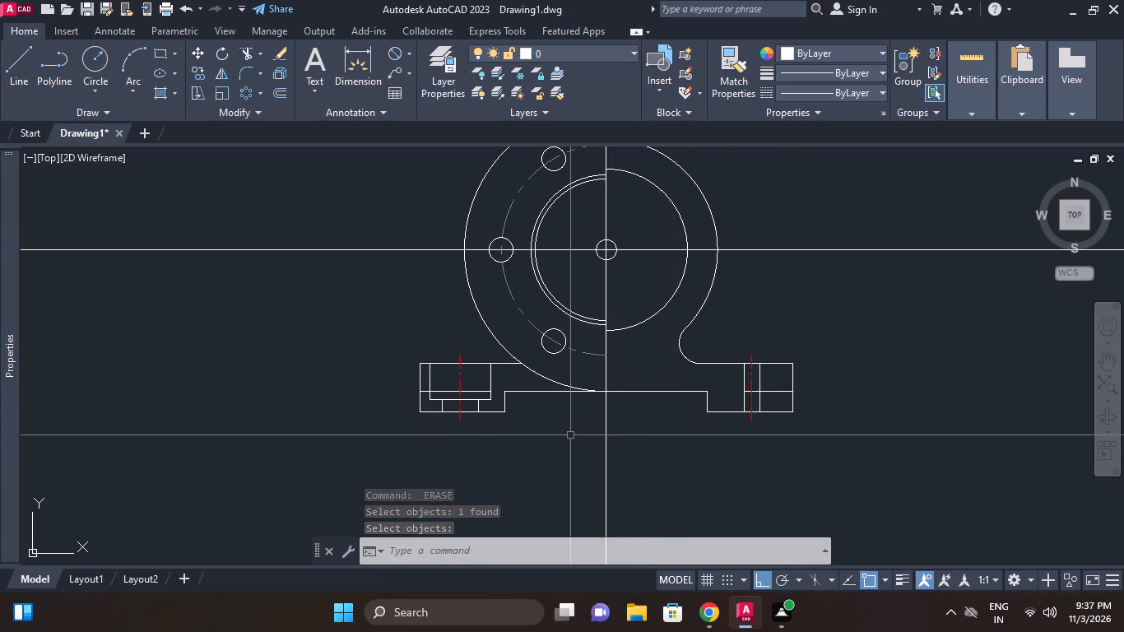
Fillet both upper corners of the base's central bottom recess with a 3 mm radius.
type("f r 3")
key("space")
scroll(499, 412, "up", 2)
left_click(510, 393)
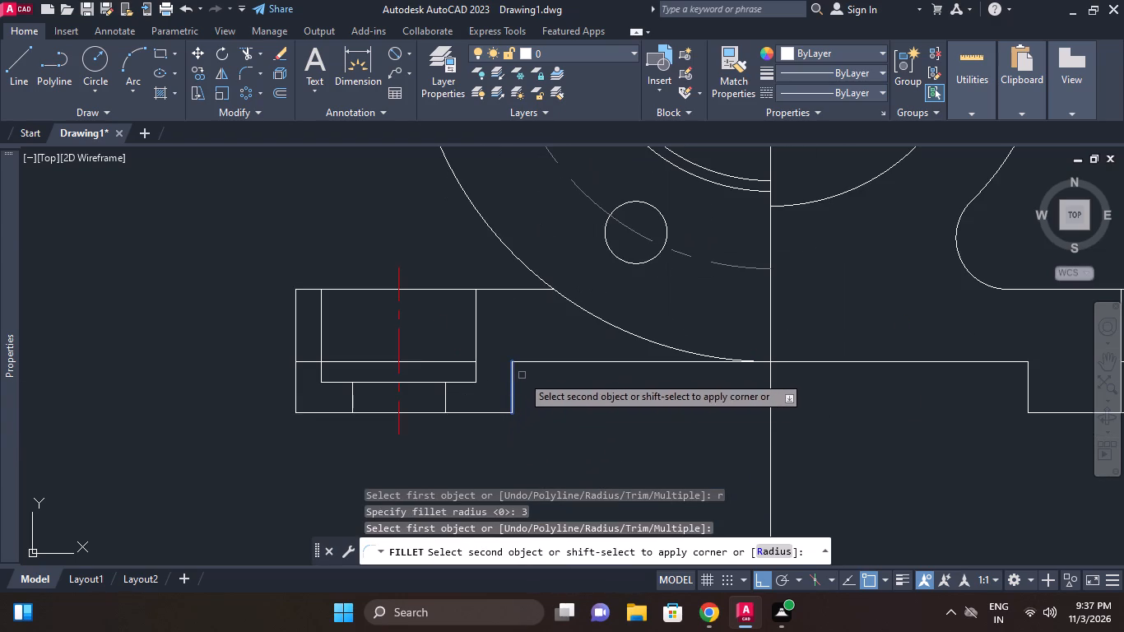
left_click(527, 364)
right_click(554, 407)
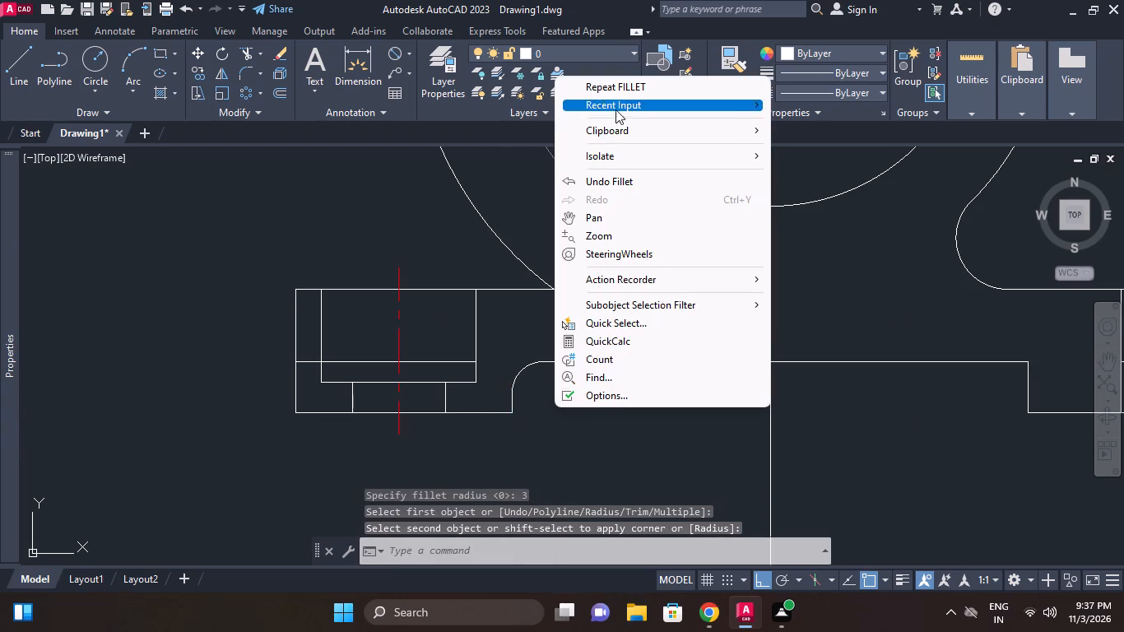
left_click(628, 92)
middle_click_drag(894, 388, 775, 407)
left_click(854, 384)
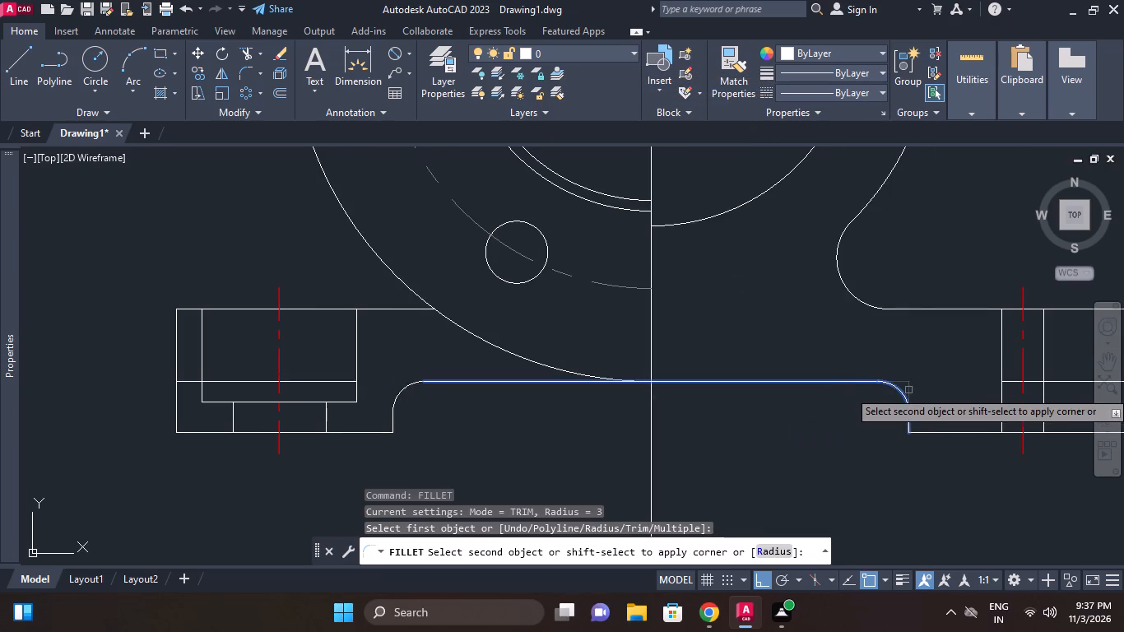
left_click(910, 406)
middle_click_drag(897, 399, 671, 399)
Fillet the two upper outer corners of the base with the same 3 mm radius.
right_click(922, 274)
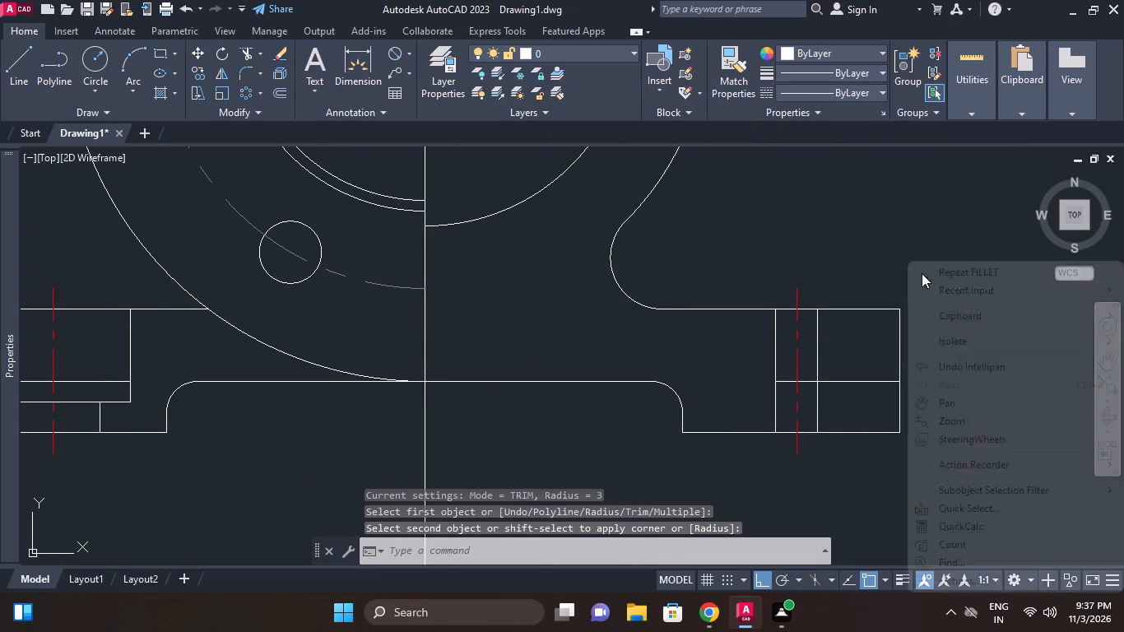
left_click(971, 272)
left_click(876, 313)
left_click(894, 309)
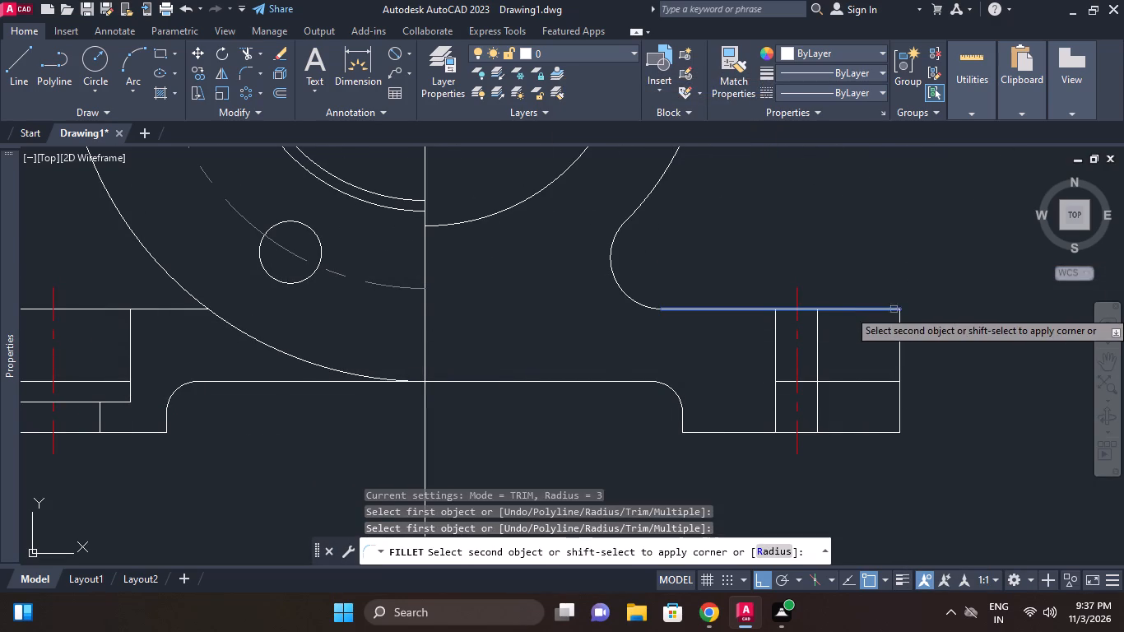
left_click(900, 314)
right_click(917, 302)
left_click(964, 276)
scroll(635, 356, "down", 1)
middle_click_drag(640, 362, 773, 392)
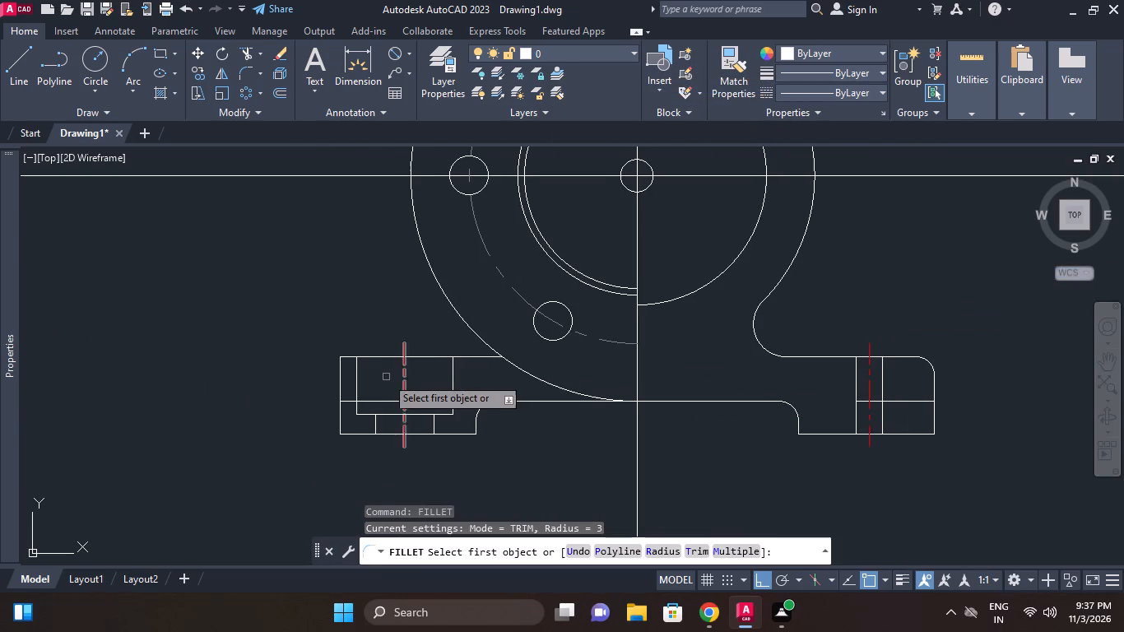
left_click(343, 372)
left_click(341, 366)
left_click(348, 356)
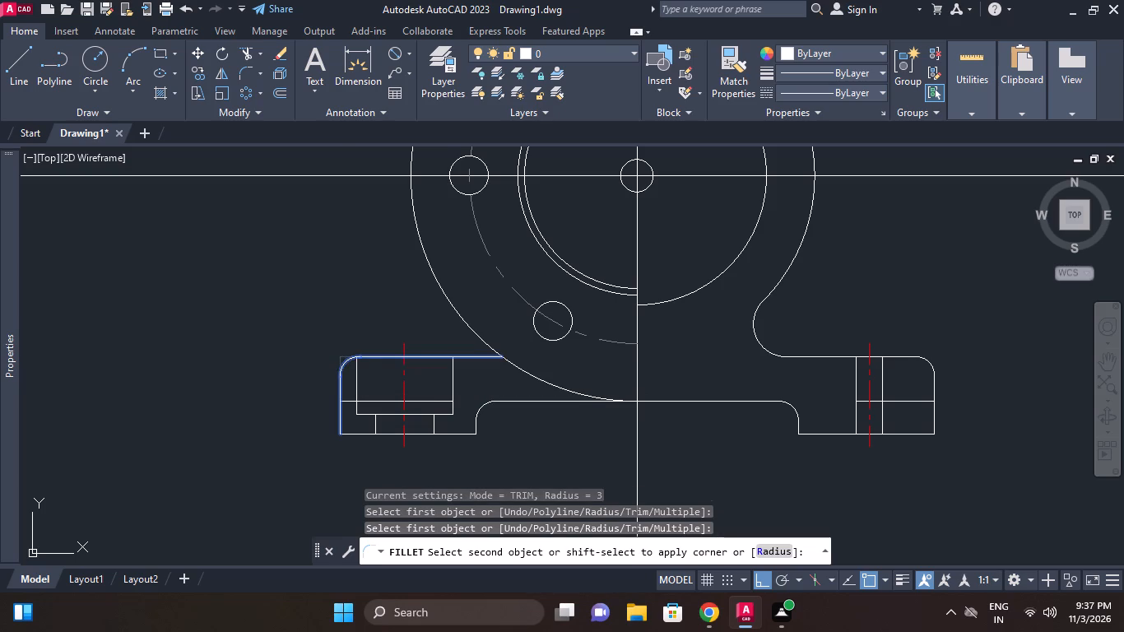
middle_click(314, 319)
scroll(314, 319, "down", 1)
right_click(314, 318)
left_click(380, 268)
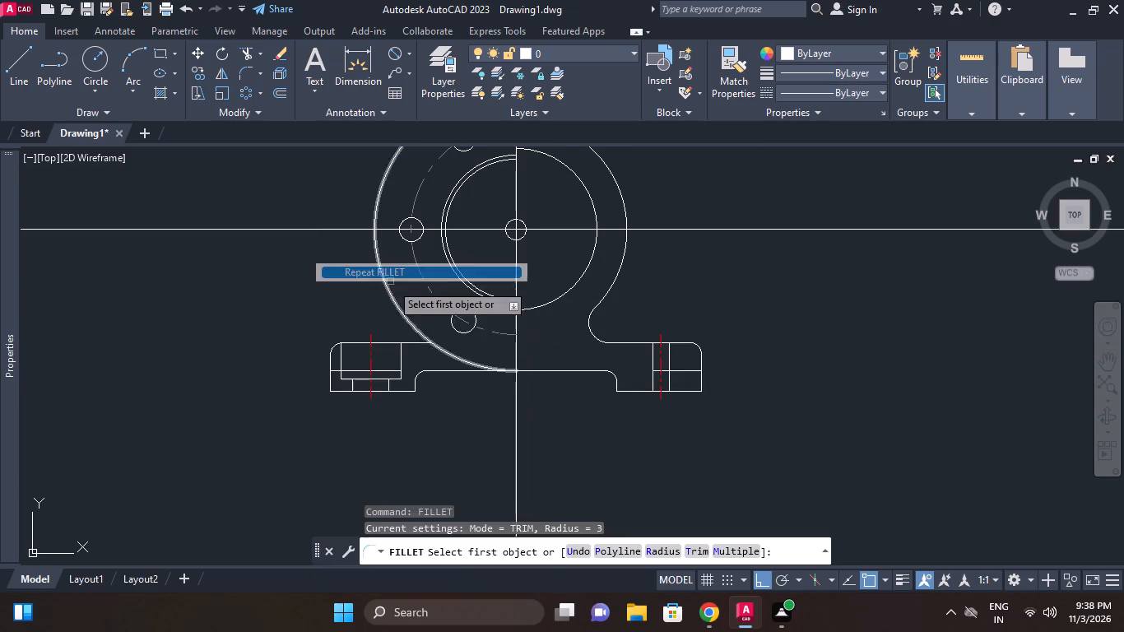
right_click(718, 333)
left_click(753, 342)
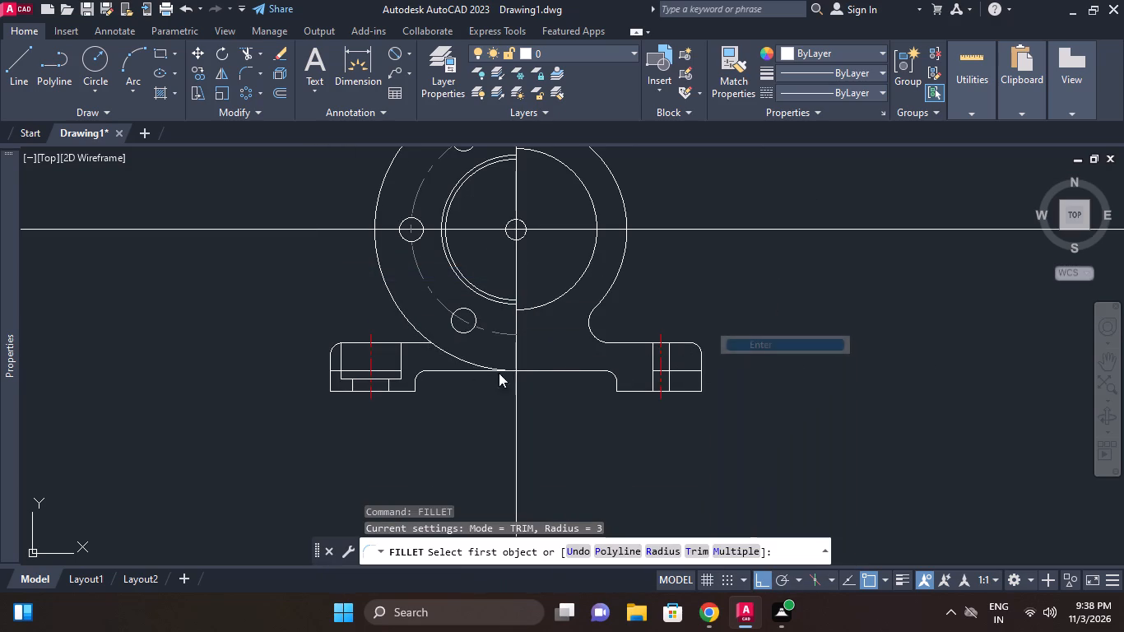
Erase the two leftover horizontal line segments crossing the hole sections at both ends of the base, level with the recess top.
left_click(393, 368)
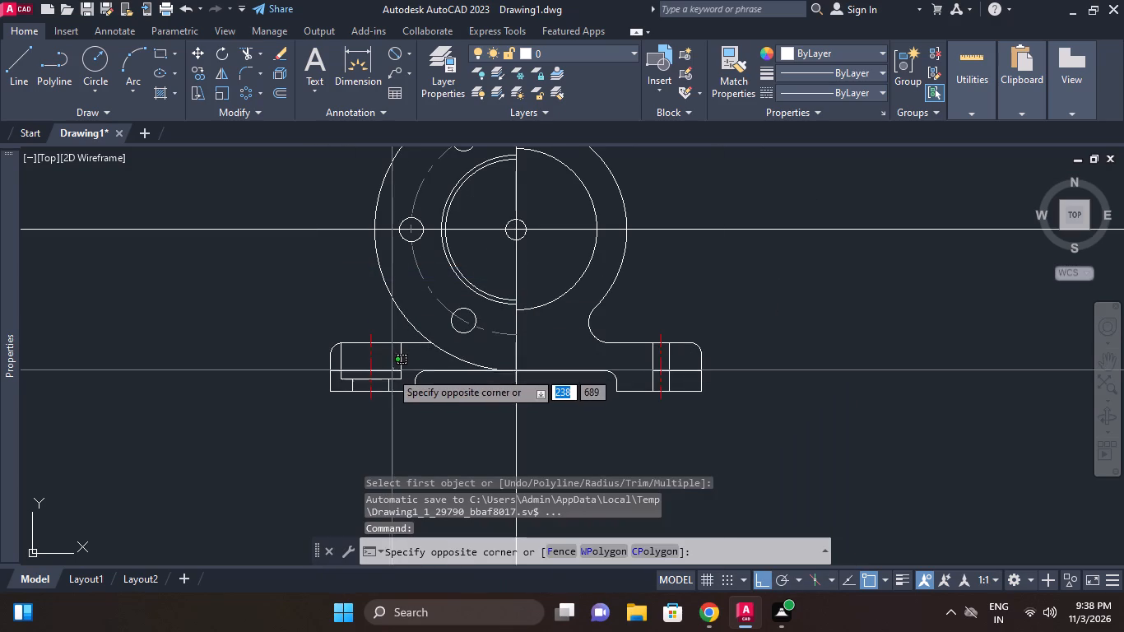
left_click(388, 371)
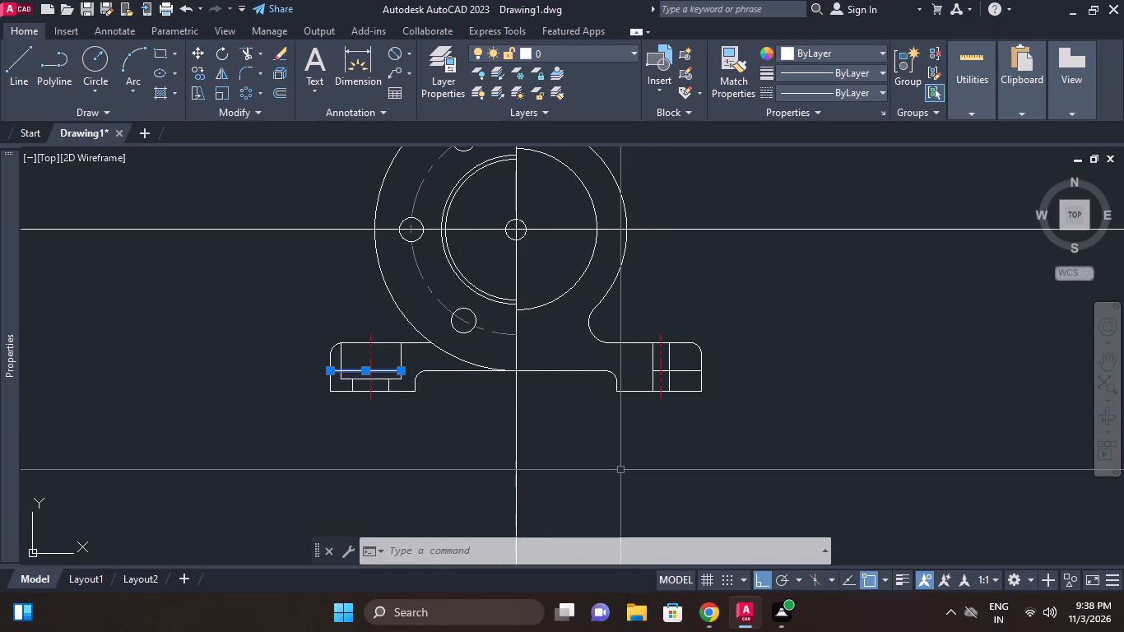
scroll(676, 631, "up", 1)
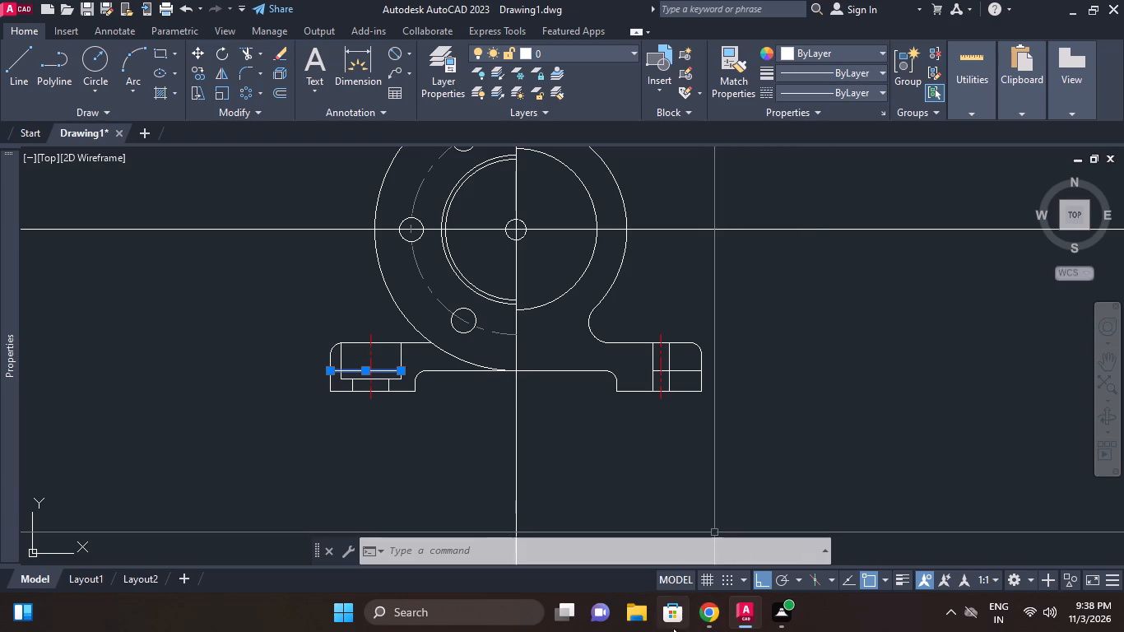
scroll(702, 365, "up", 1)
left_click(671, 391)
left_click(669, 364)
right_click(776, 342)
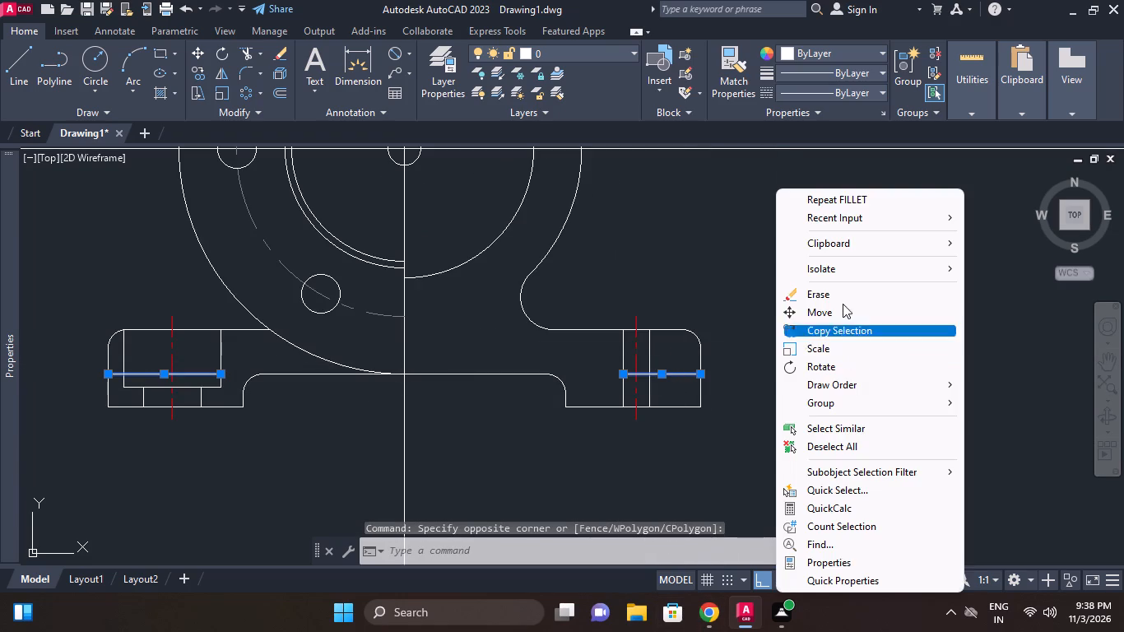
left_click(841, 297)
scroll(636, 498, "down", 1)
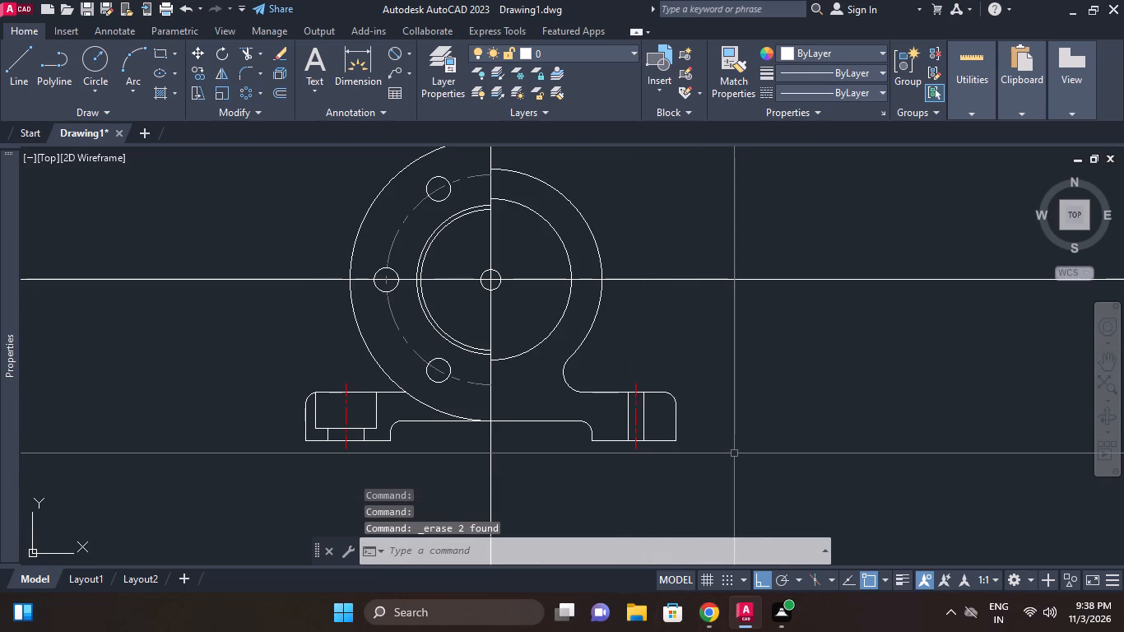
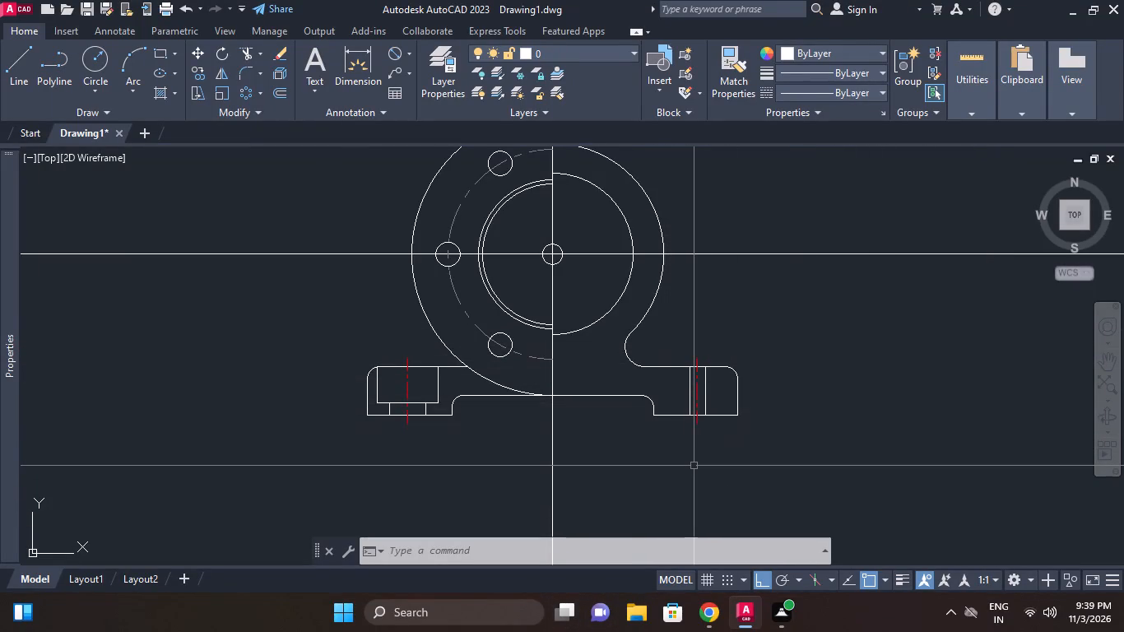
Draw a horizontal construction line through the base's bottom edge.
type("xl h")
key("space")
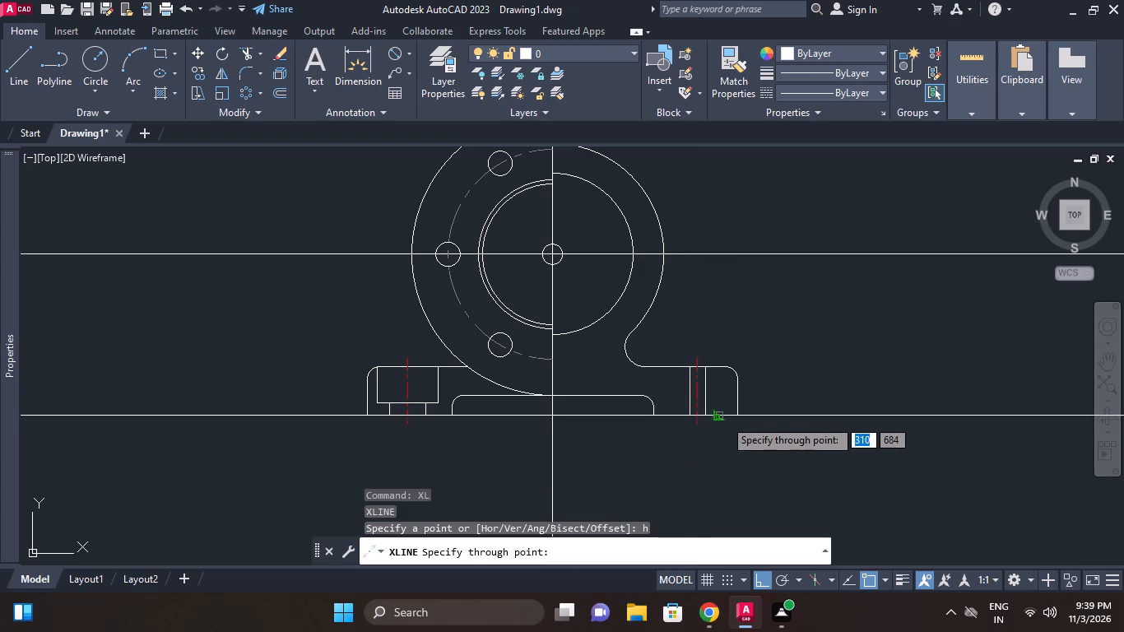
left_click(731, 413)
right_click(830, 369)
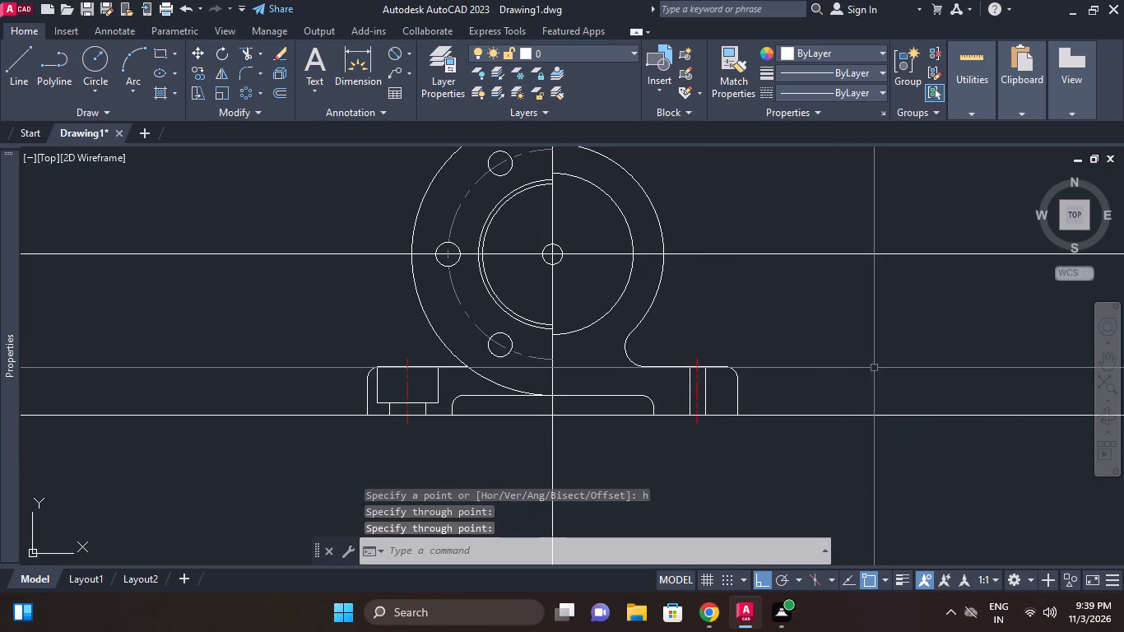
Offset the horizontal construction line at the base's bottom edge 75 mm upward.
left_click(284, 94)
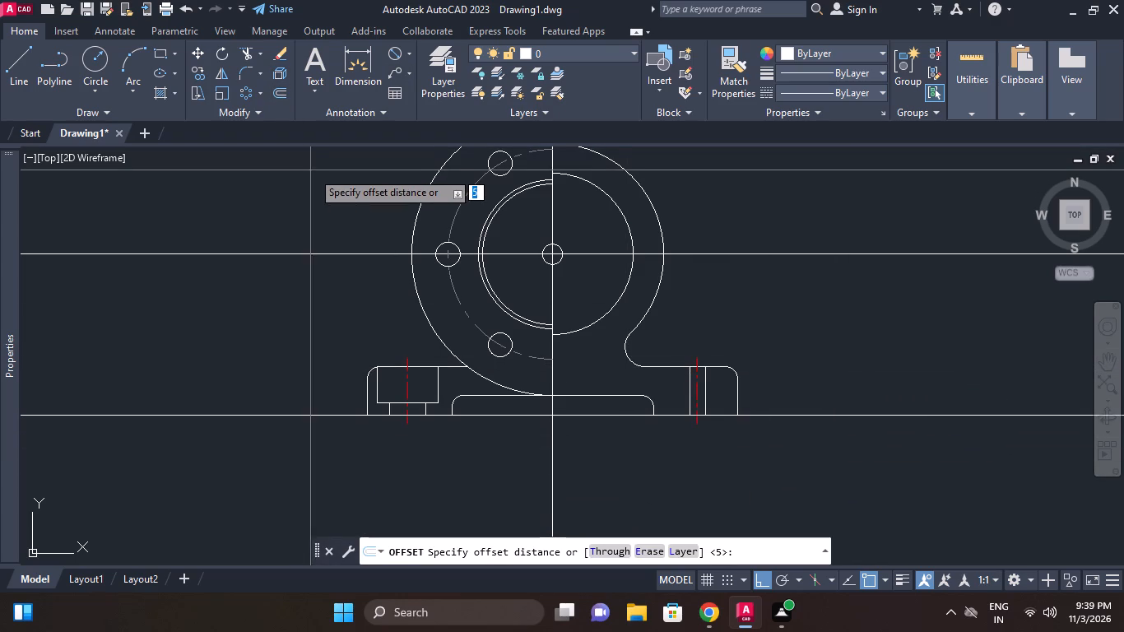
type("75")
key("Return")
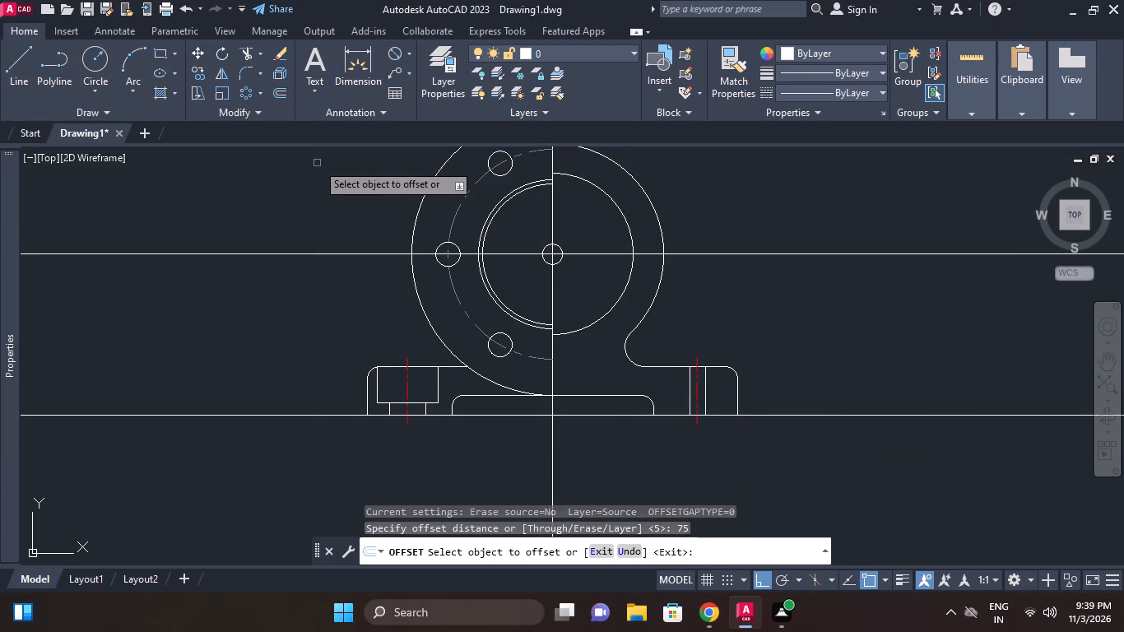
middle_click_drag(749, 365, 722, 388)
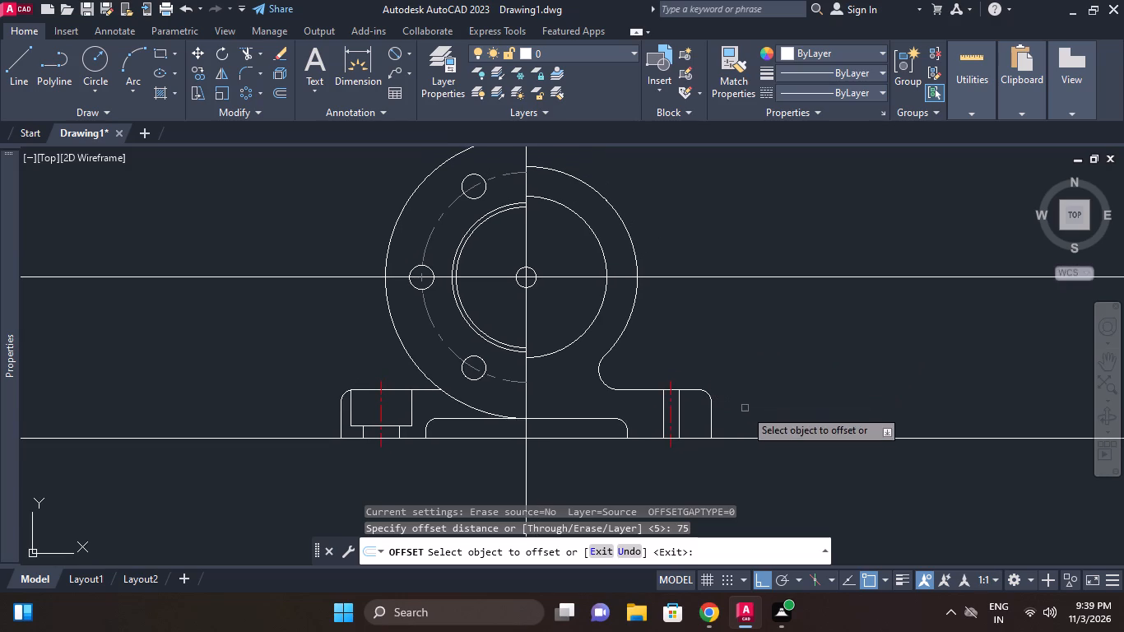
left_click(760, 437)
left_click(760, 369)
scroll(751, 246, "down", 1)
middle_click_drag(751, 249, 751, 309)
right_click(757, 268)
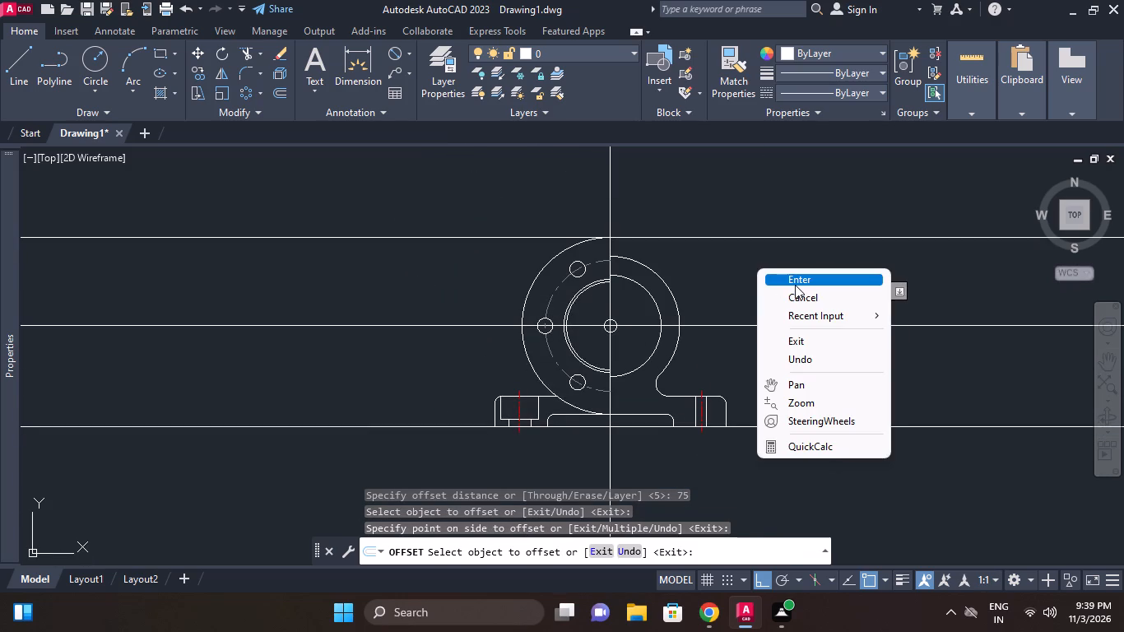
left_click(795, 285)
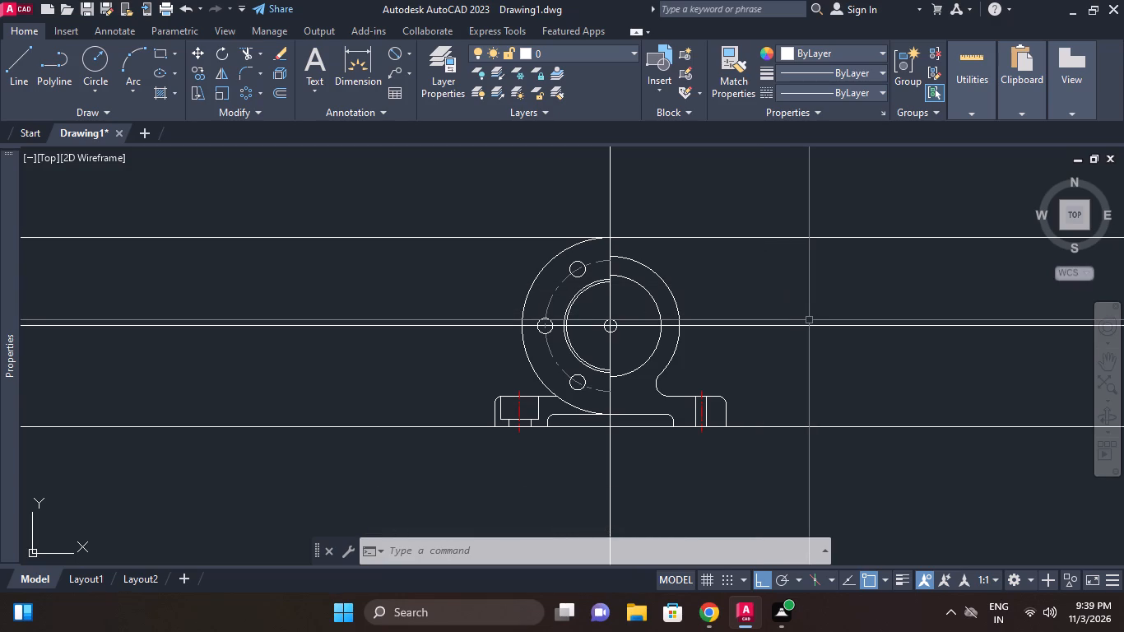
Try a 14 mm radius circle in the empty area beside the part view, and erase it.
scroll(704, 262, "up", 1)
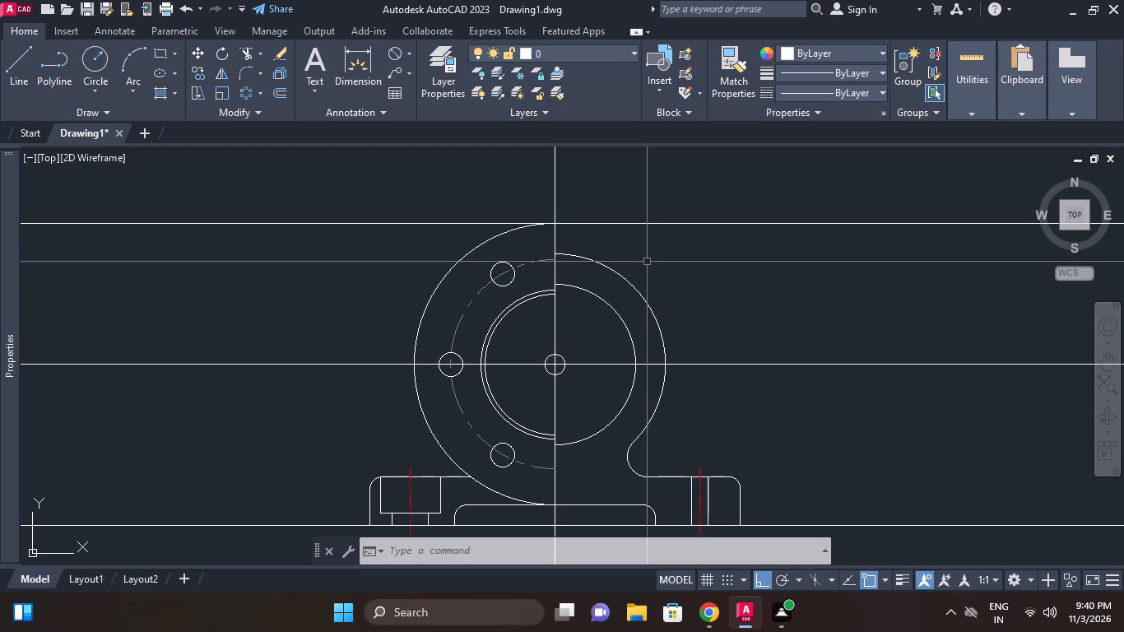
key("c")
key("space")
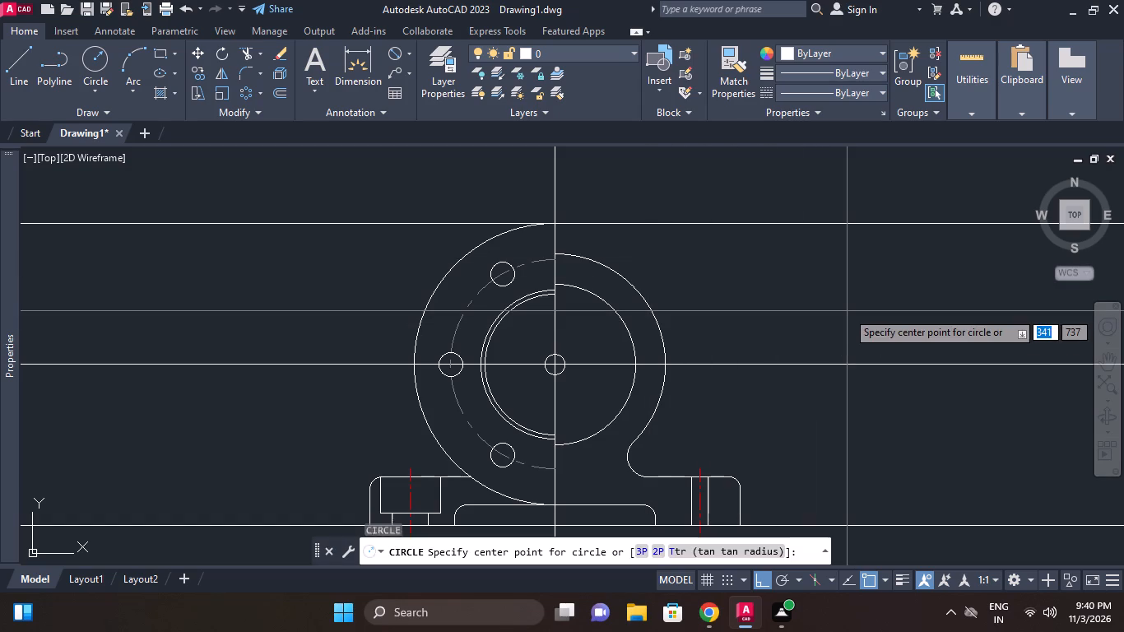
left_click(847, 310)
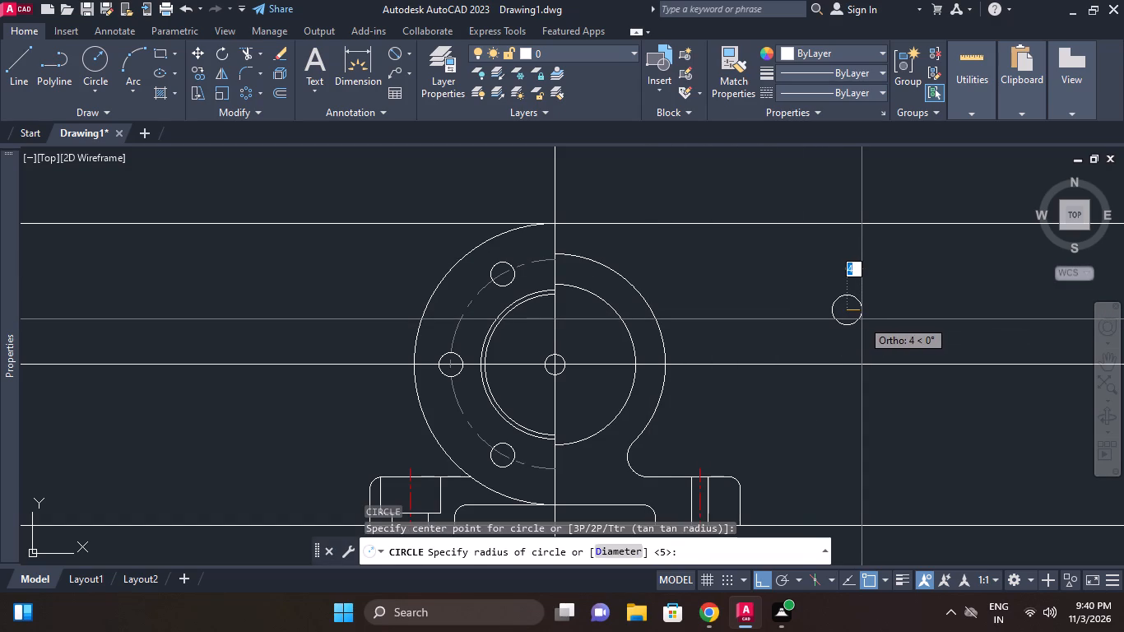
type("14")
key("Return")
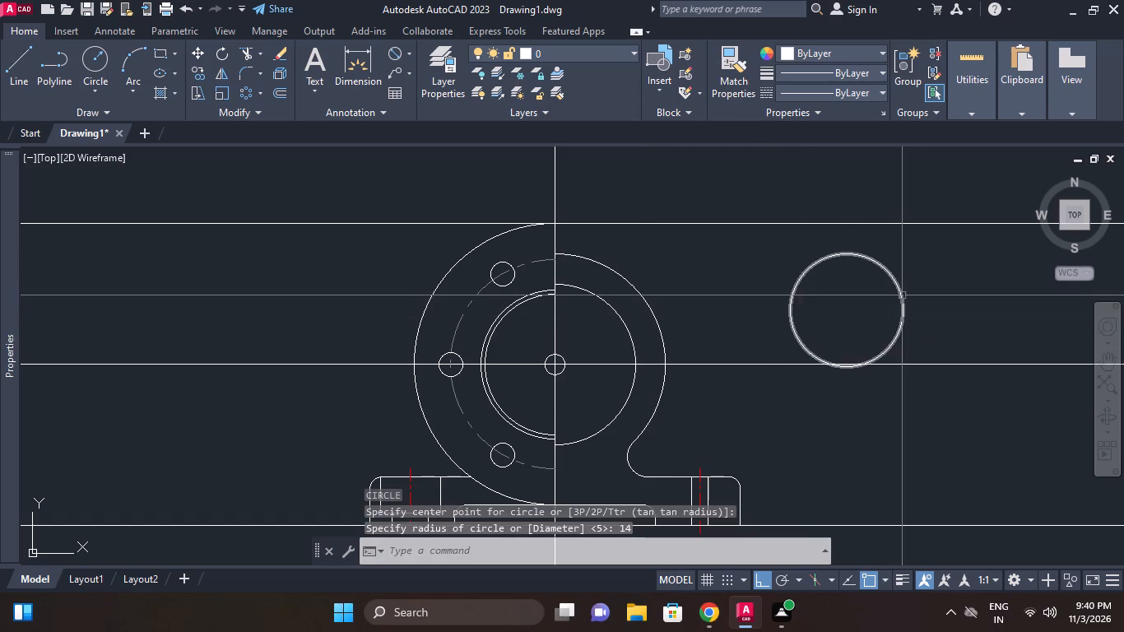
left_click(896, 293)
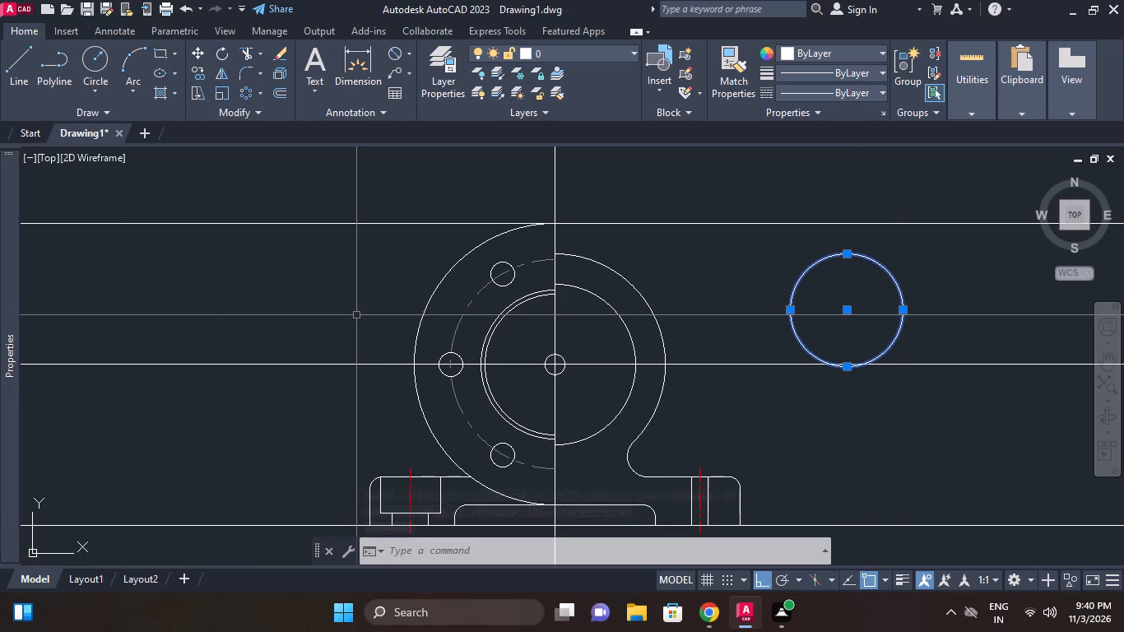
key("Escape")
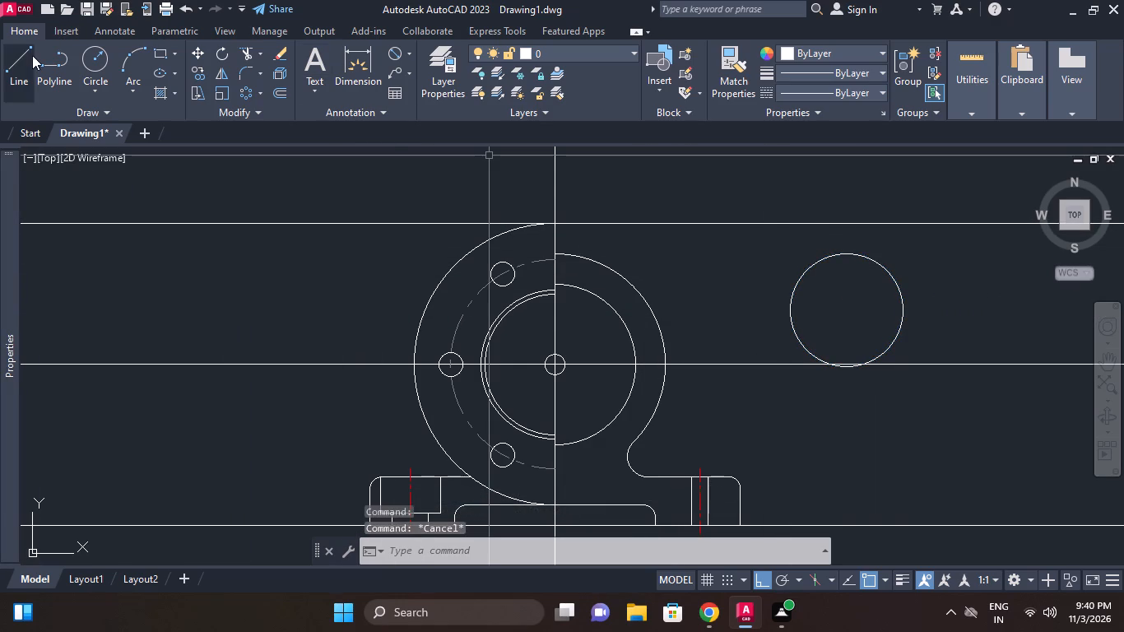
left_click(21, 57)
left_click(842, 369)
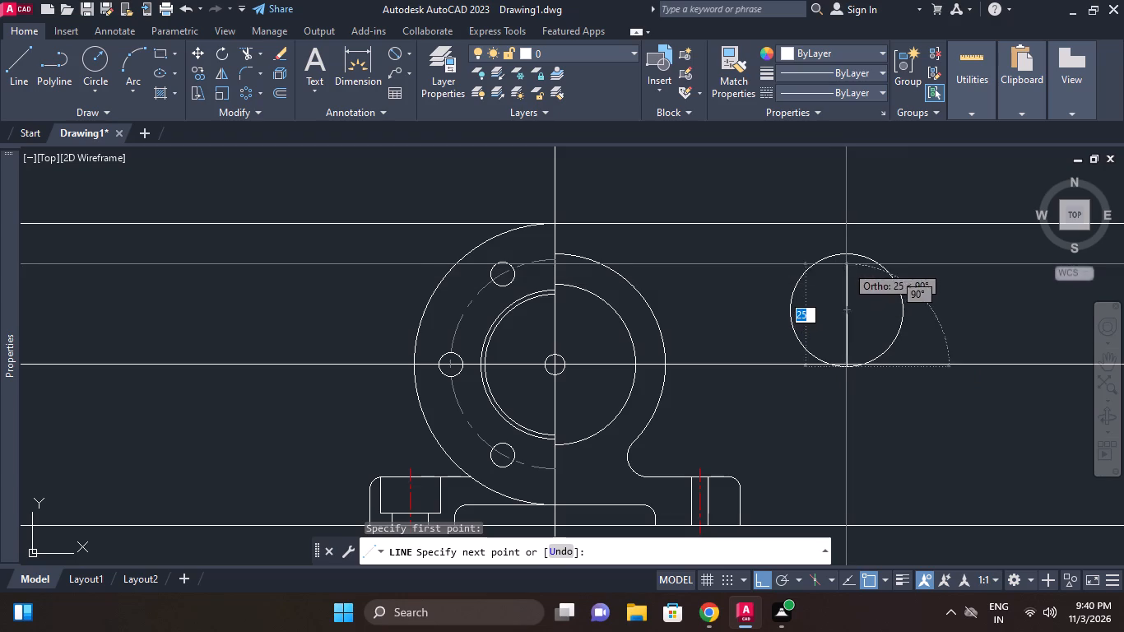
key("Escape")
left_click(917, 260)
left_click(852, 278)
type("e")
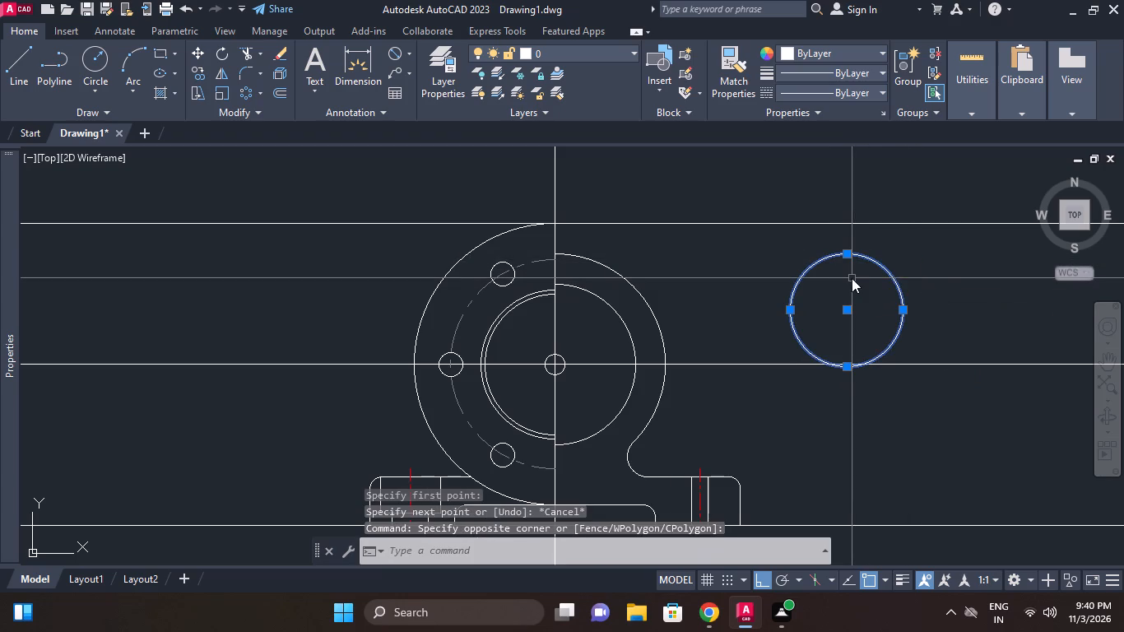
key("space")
Offset the vertical centre construction line by 28/2 mm to both sides.
type("o")
key("space")
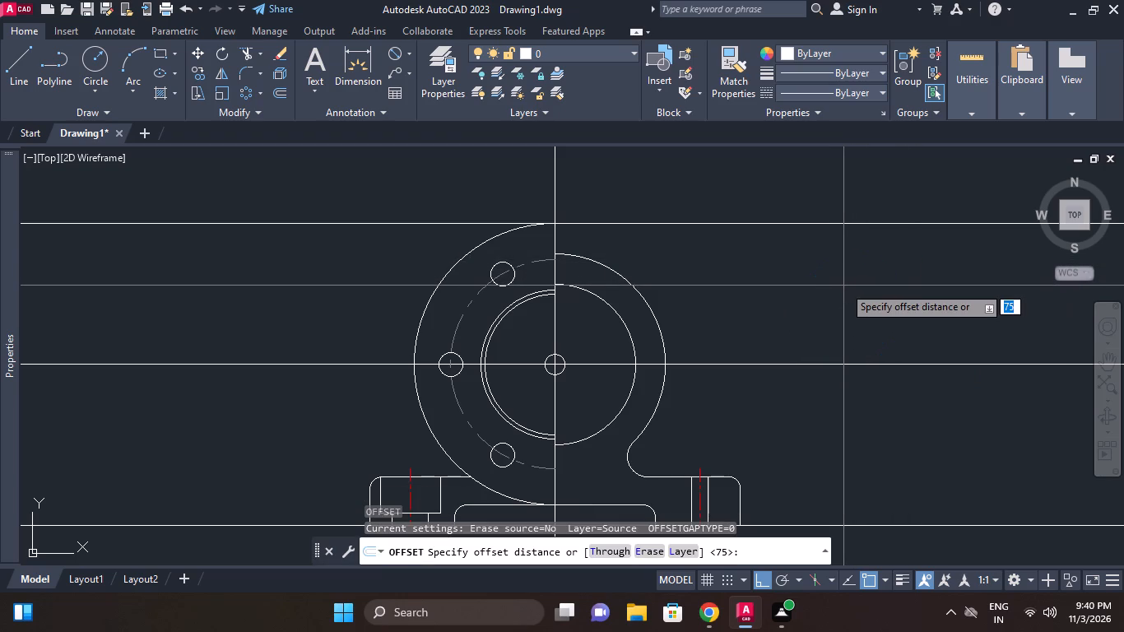
type("28/2")
key("Return")
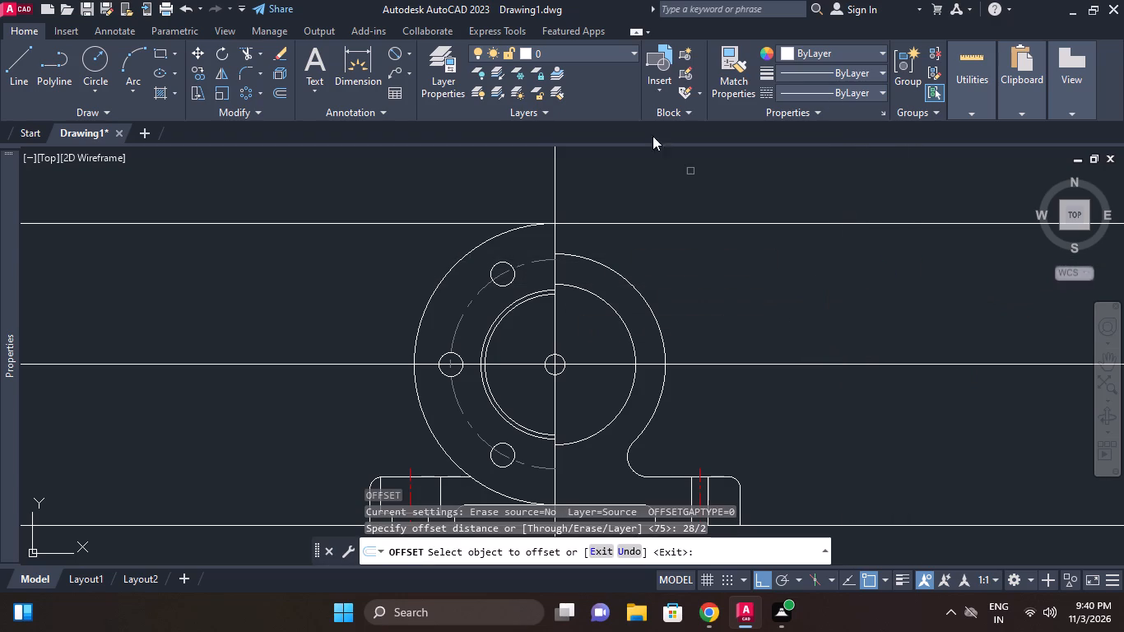
left_click(557, 206)
left_click(542, 194)
left_click(560, 194)
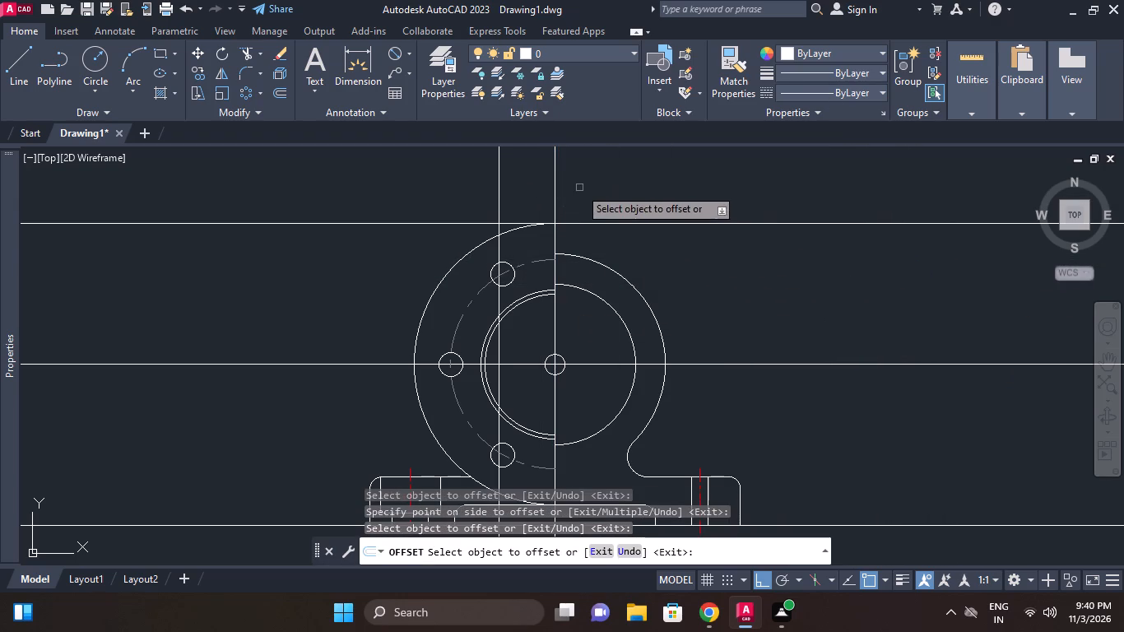
left_click(558, 169)
left_click(599, 176)
right_click(695, 197)
left_click(719, 209)
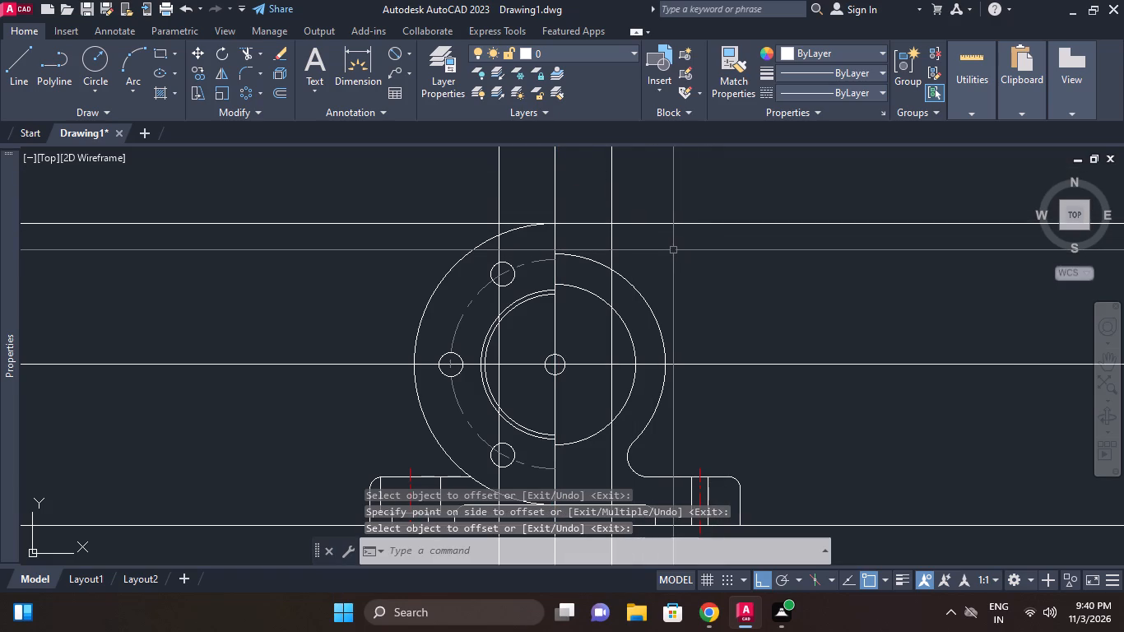
Trim the upper horizontal construction line to the span between the two offset vertical lines.
scroll(672, 250, "down", 1)
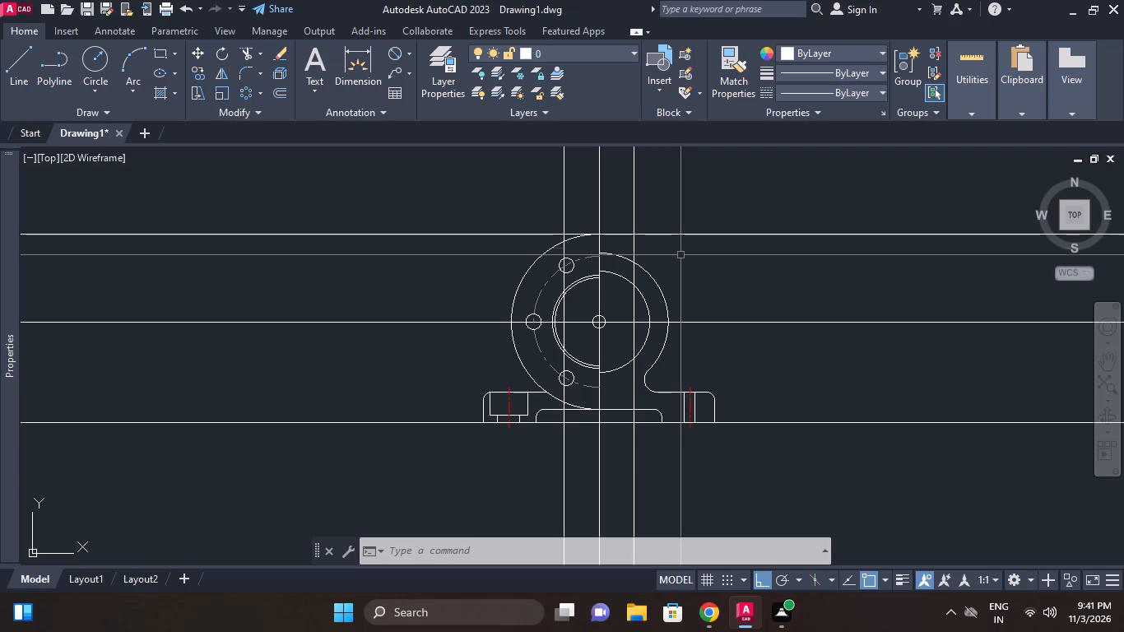
left_click(251, 51)
right_click(351, 193)
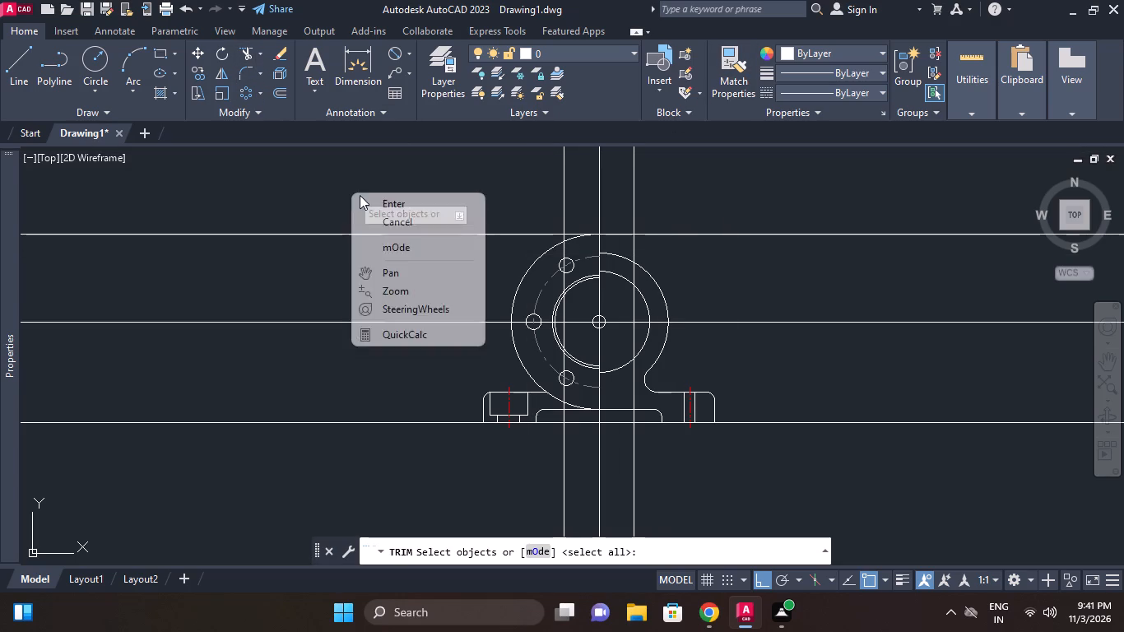
left_click(386, 207)
scroll(482, 253, "up", 1)
left_click(480, 229)
left_click(474, 212)
left_click(799, 233)
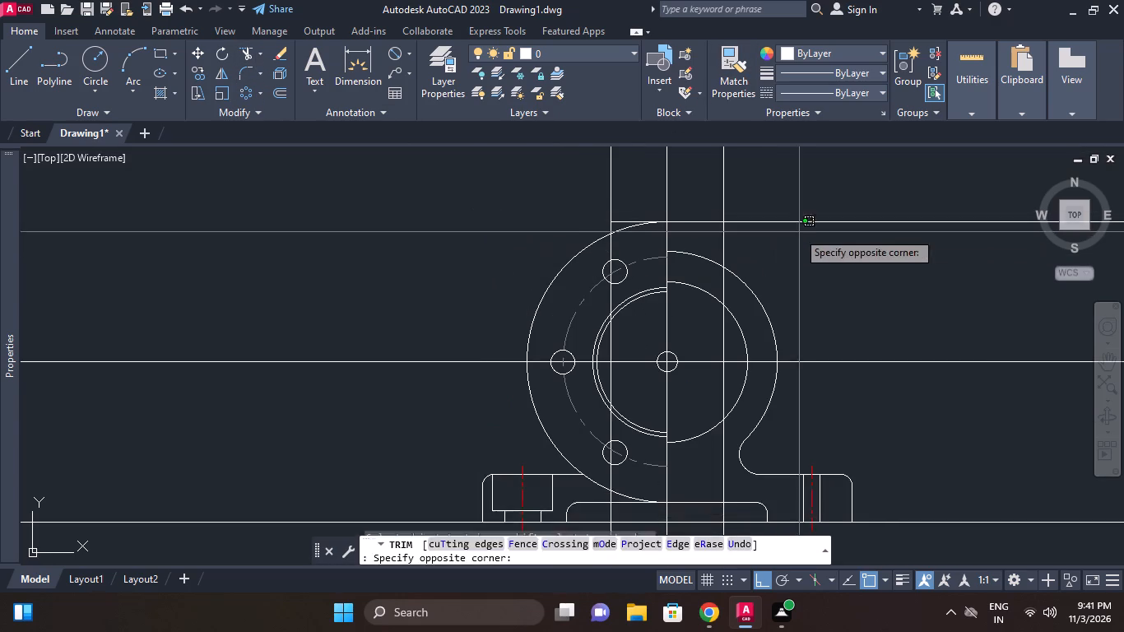
left_click(783, 211)
right_click(760, 194)
left_click(779, 210)
Trim both offset vertical lines above the upper horizontal line.
right_click(750, 205)
left_click(787, 212)
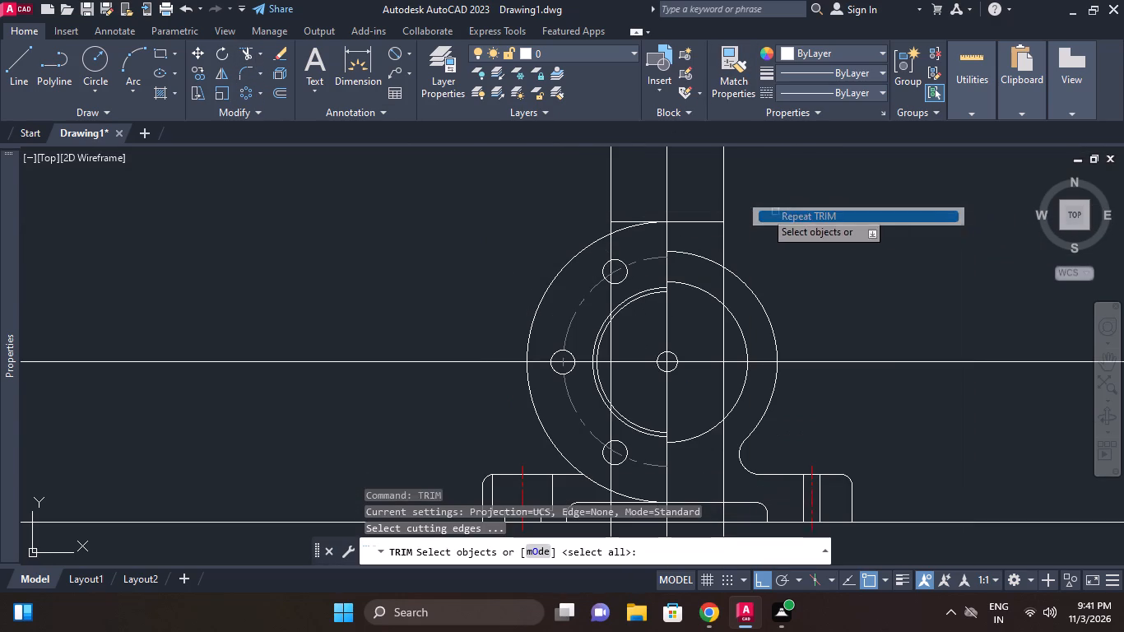
left_click(736, 210)
left_click(710, 193)
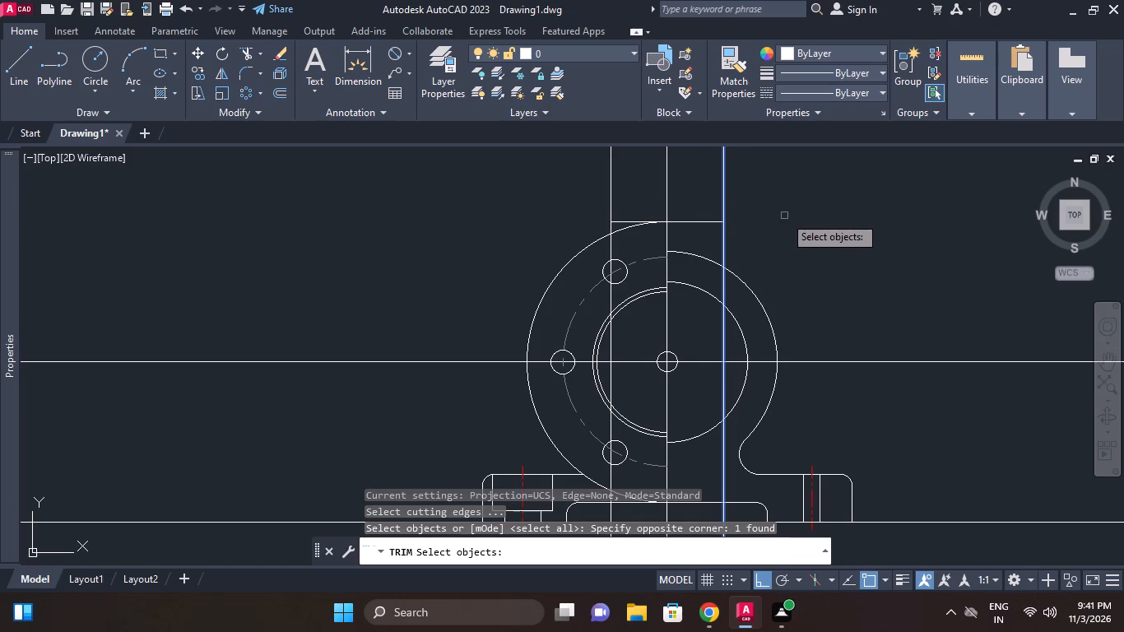
key("Escape")
right_click(783, 215)
left_click(882, 226)
right_click(851, 204)
left_click(887, 207)
left_click(762, 192)
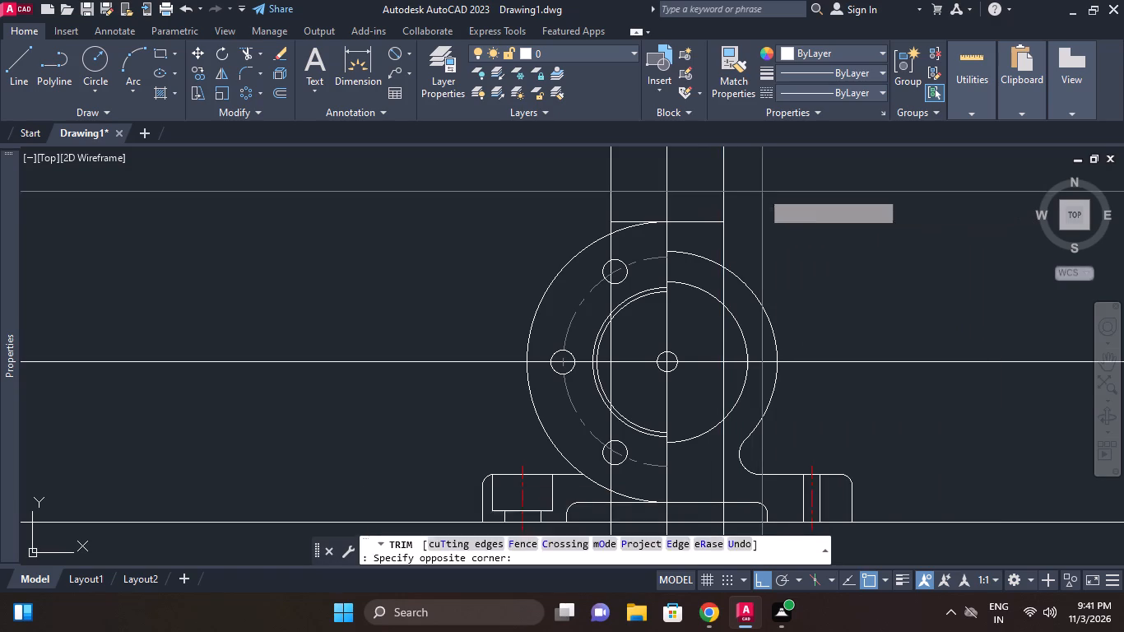
left_click(719, 176)
left_click(611, 177)
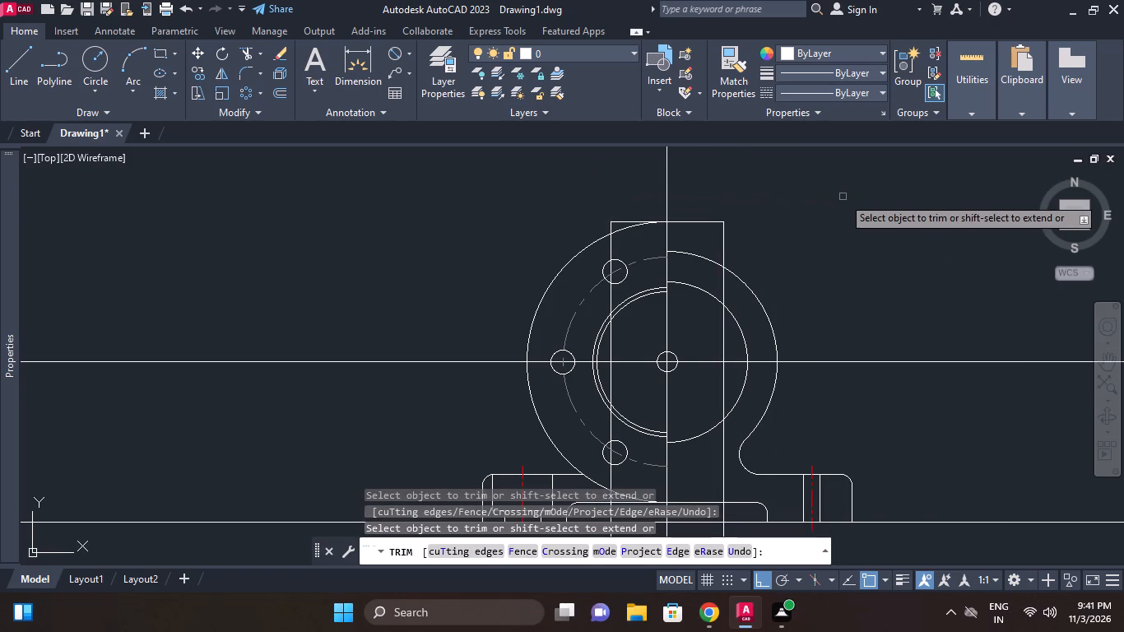
Trim both offset vertical lines directly inside the outer half outlines, so the short boss sides end on the arcs.
middle_click(790, 223)
left_click(725, 281)
scroll(613, 251, "up", 1)
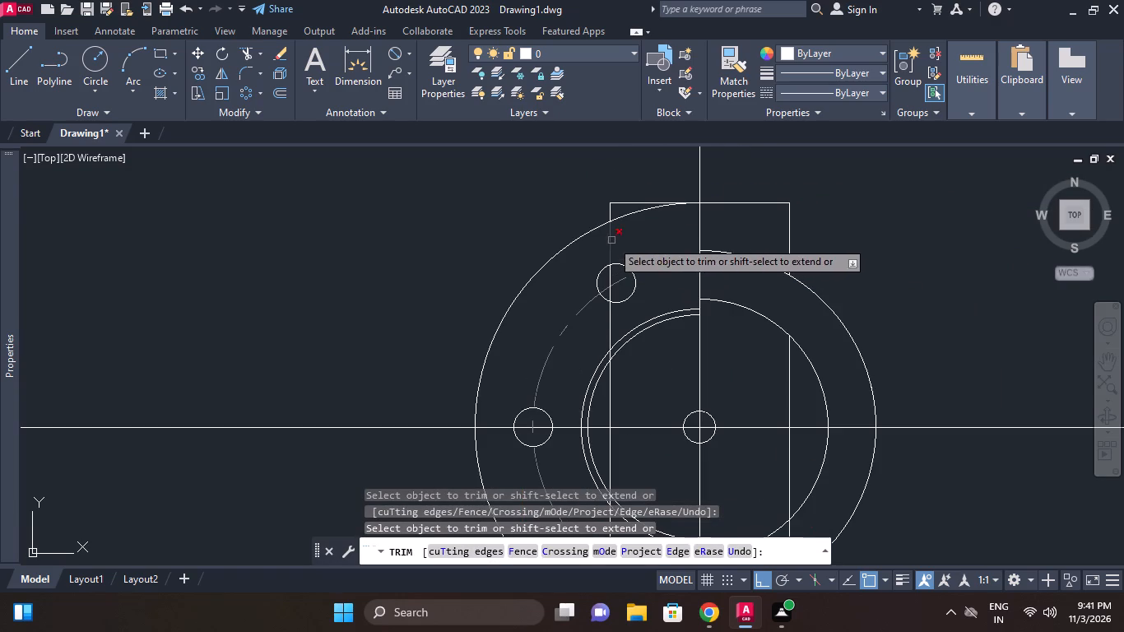
left_click(611, 240)
scroll(663, 239, "down", 1)
middle_click(663, 230)
middle_click_drag(667, 230, 670, 249)
scroll(657, 250, "up", 1)
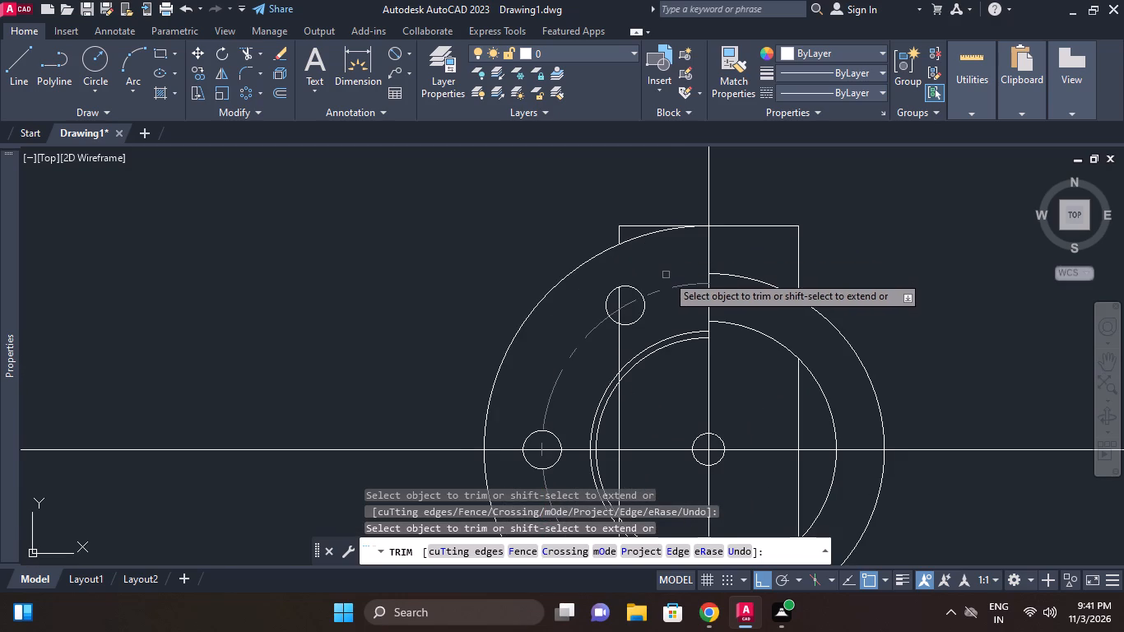
middle_click_drag(660, 316, 667, 270)
scroll(667, 272, "down", 1)
key("Escape")
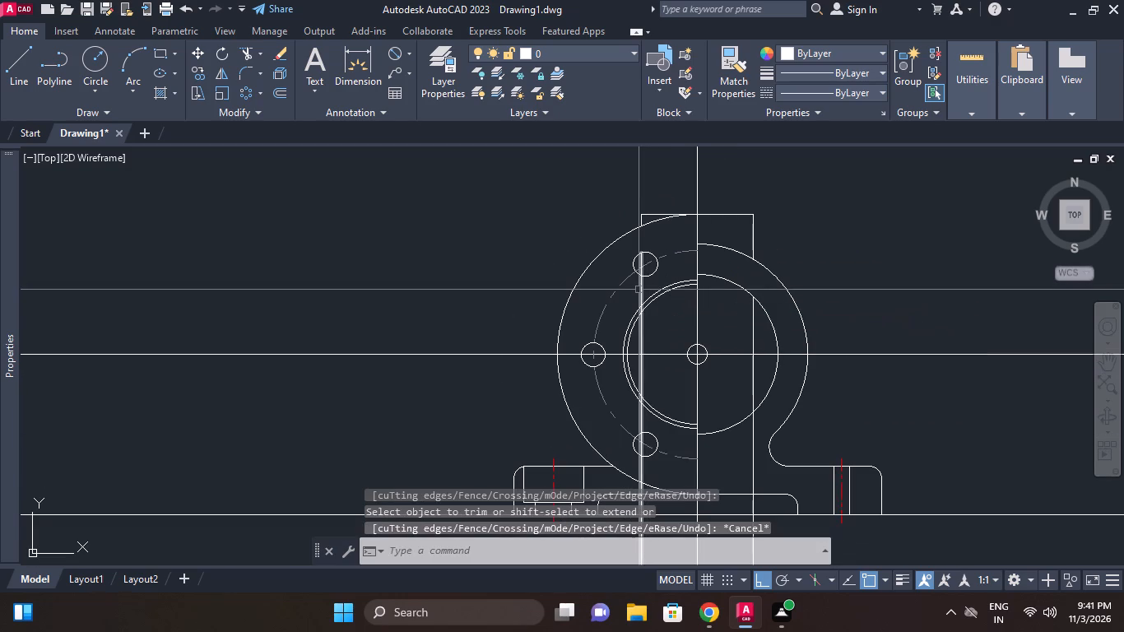
Erase the two leftover vertical line pieces running down through the holes, rings and base.
left_click(638, 289)
left_click(636, 289)
left_click(641, 289)
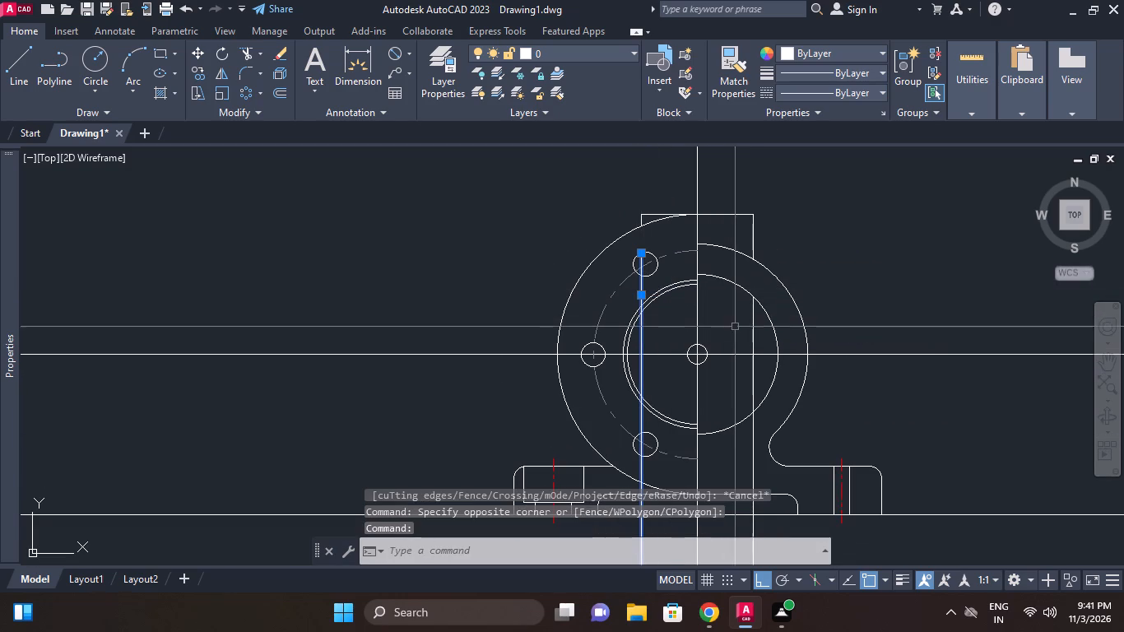
left_click(751, 323)
right_click(830, 239)
left_click(879, 291)
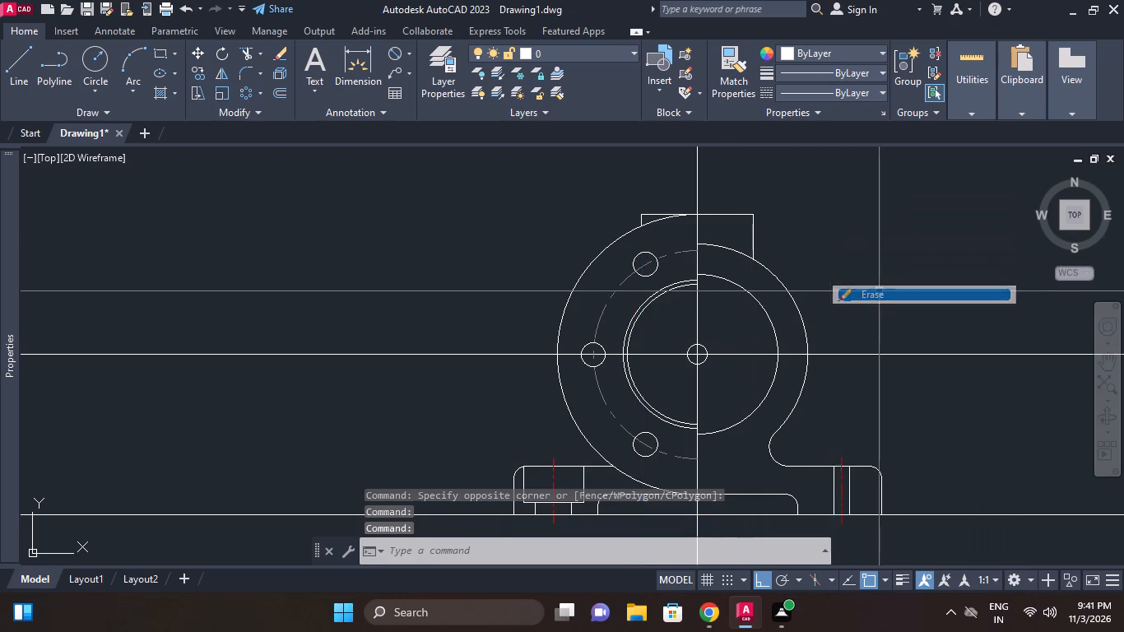
Draw a radius 3 circle tangent to the top boss's left side line and the outer left half outline.
scroll(877, 289, "down", 2)
middle_click_drag(876, 289, 872, 266)
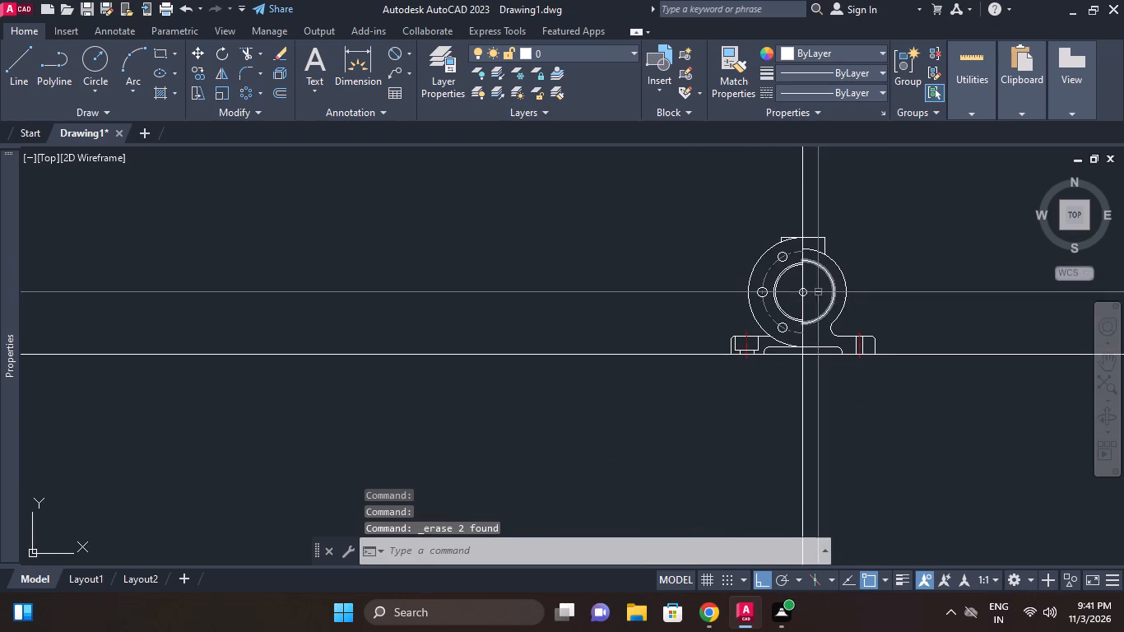
scroll(775, 256, "up", 1)
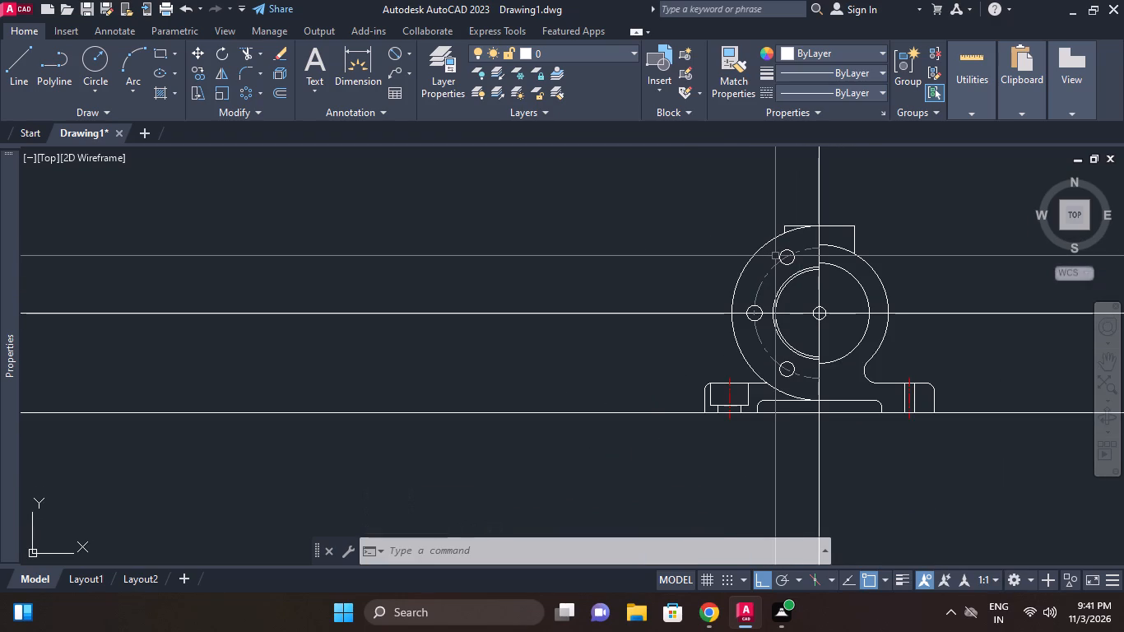
left_click(95, 94)
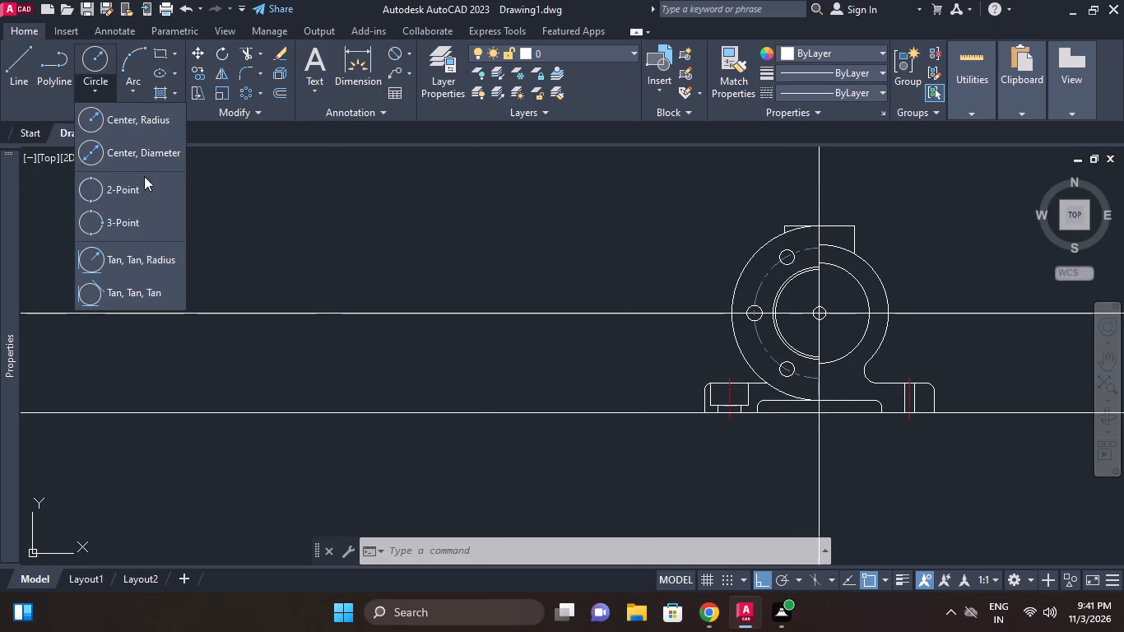
left_click(147, 256)
scroll(766, 236, "up", 2)
left_click(801, 233)
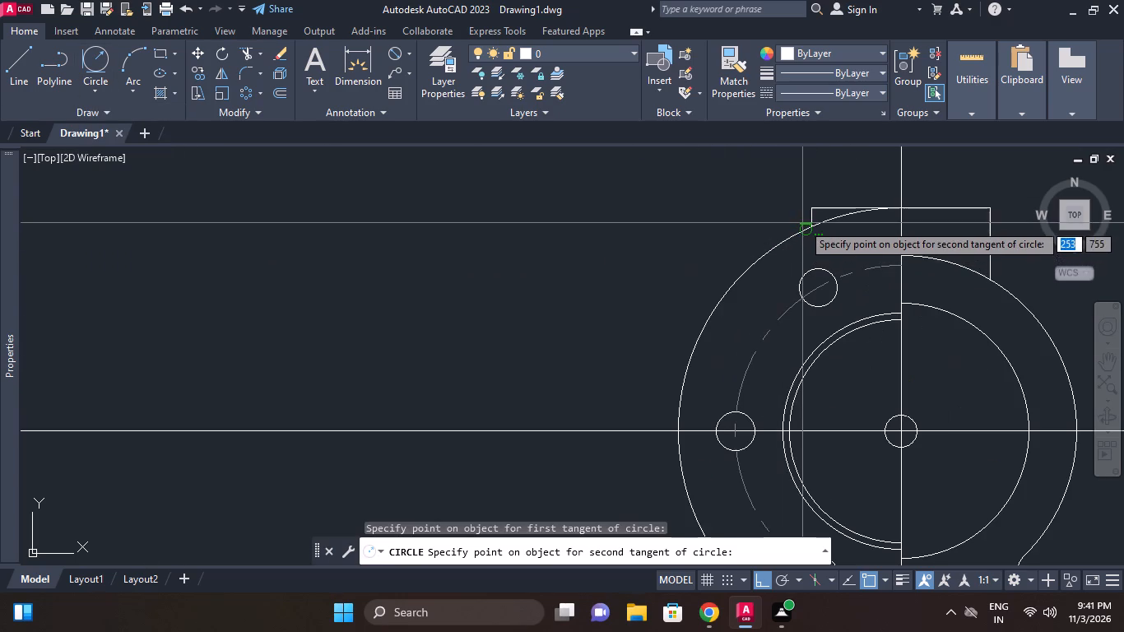
left_click(806, 216)
key("3")
key("Return")
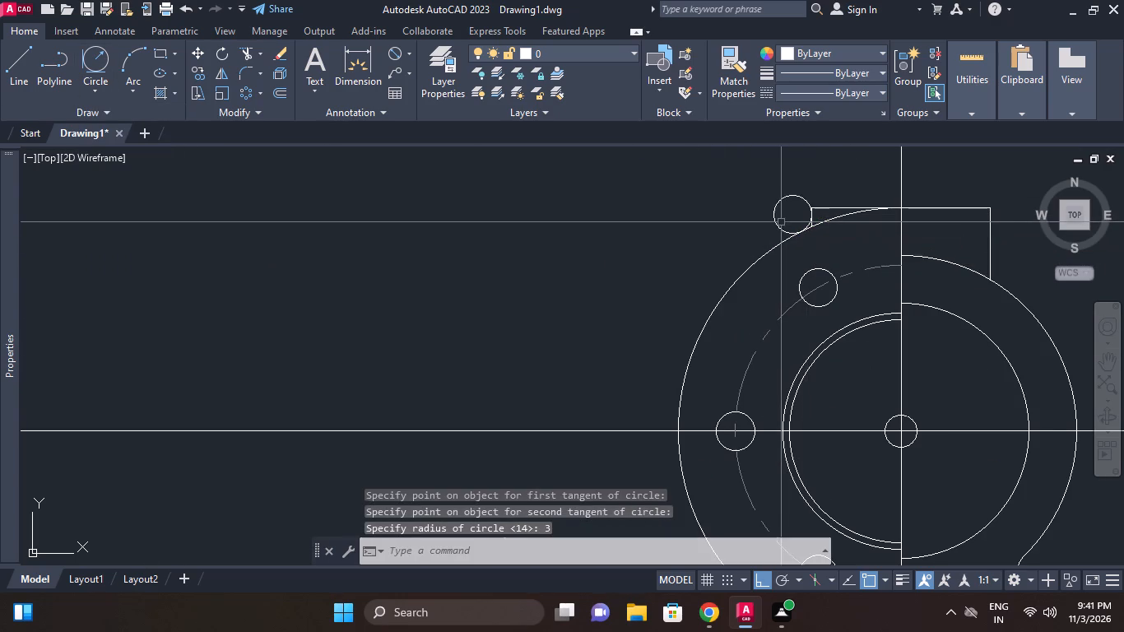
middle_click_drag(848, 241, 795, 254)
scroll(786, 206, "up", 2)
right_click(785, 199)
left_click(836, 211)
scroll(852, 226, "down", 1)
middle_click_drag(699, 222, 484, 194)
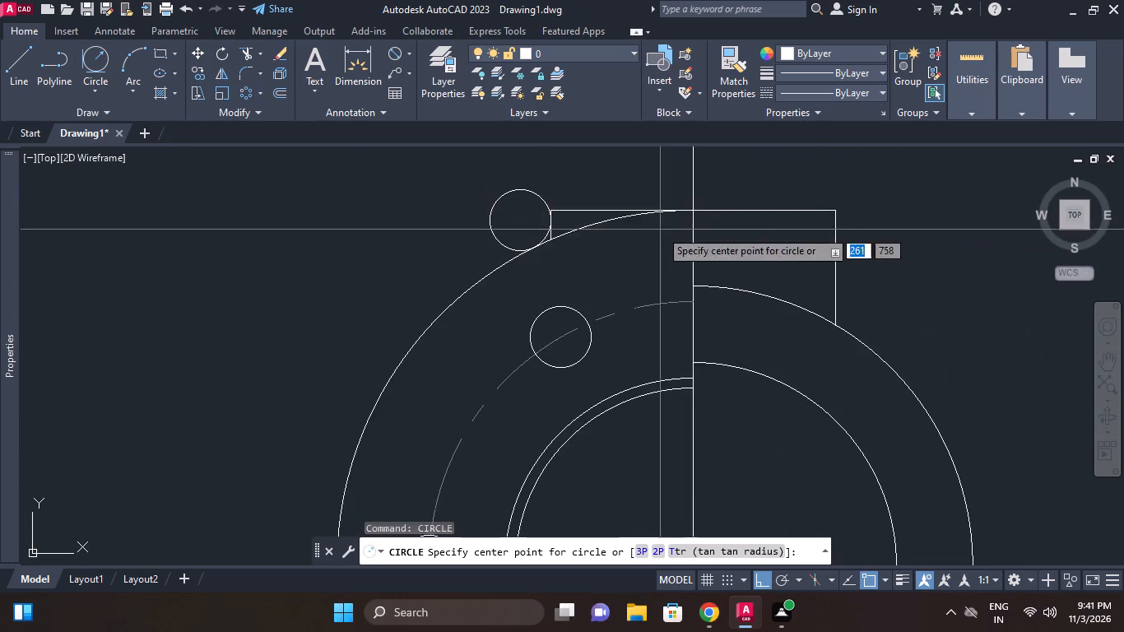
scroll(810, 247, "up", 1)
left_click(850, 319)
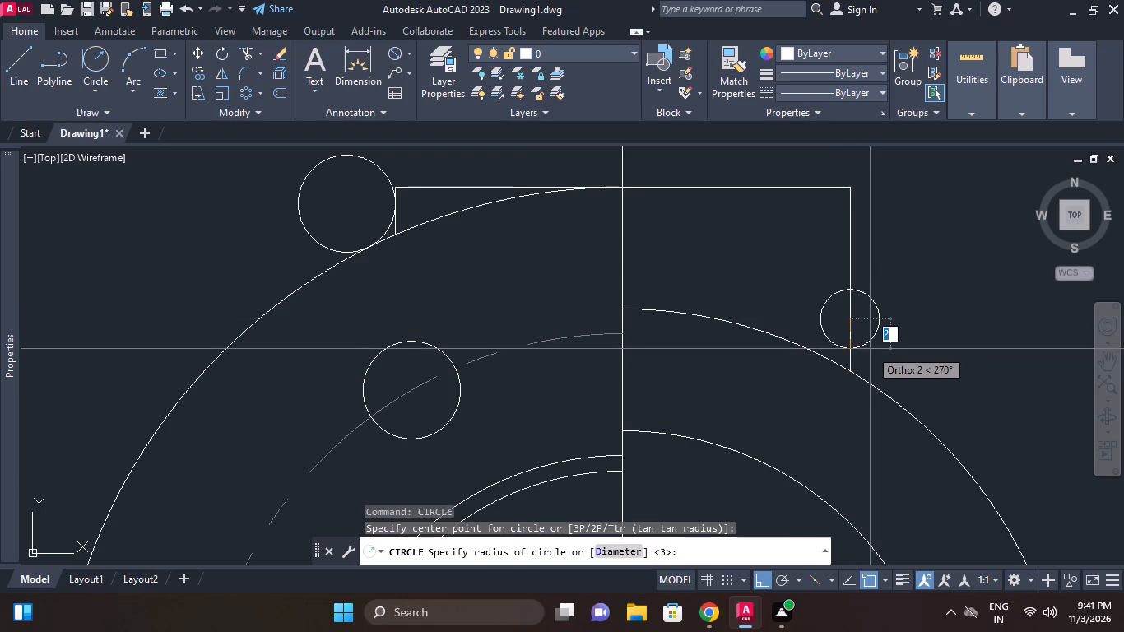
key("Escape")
Draw a radius 3 circle tangent to the boss's right side line and the right half outline.
key("space")
left_click(706, 554)
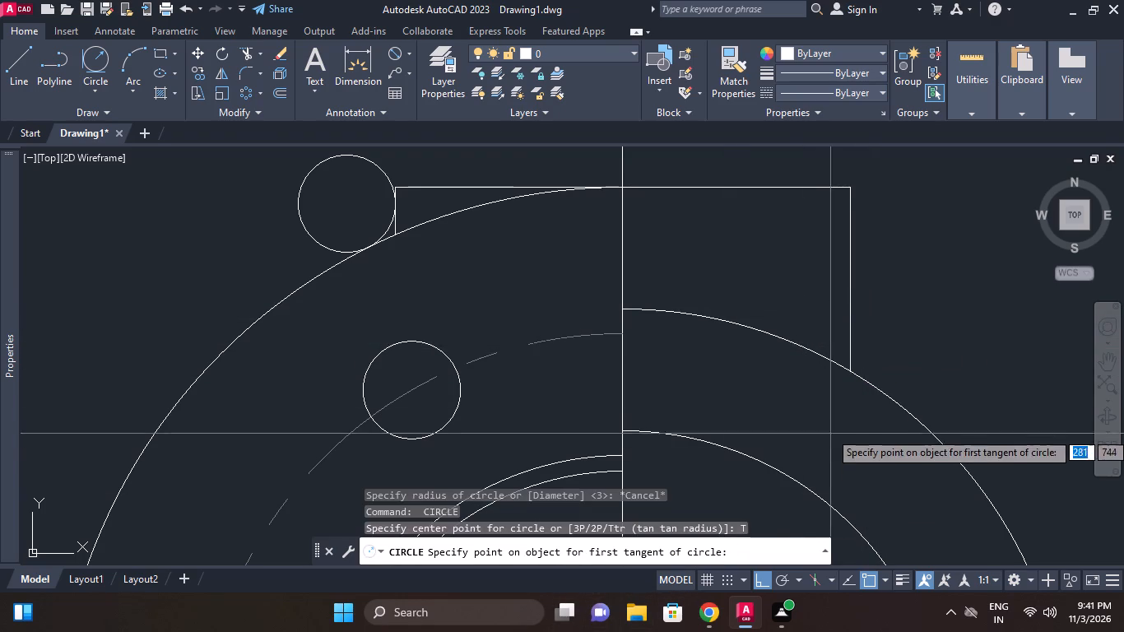
left_click(852, 347)
left_click(874, 393)
right_click(911, 314)
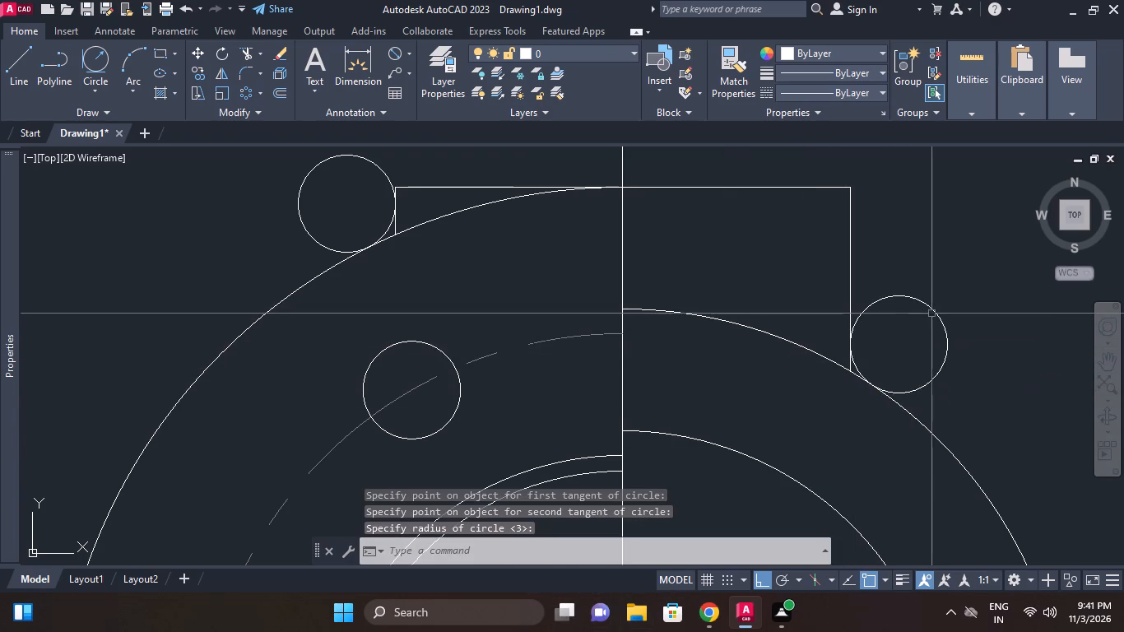
Trim the right tangent circle to its fillet arc and remove the boss side's leftover end below the tangency.
key("t")
key("r")
key("space")
key("space")
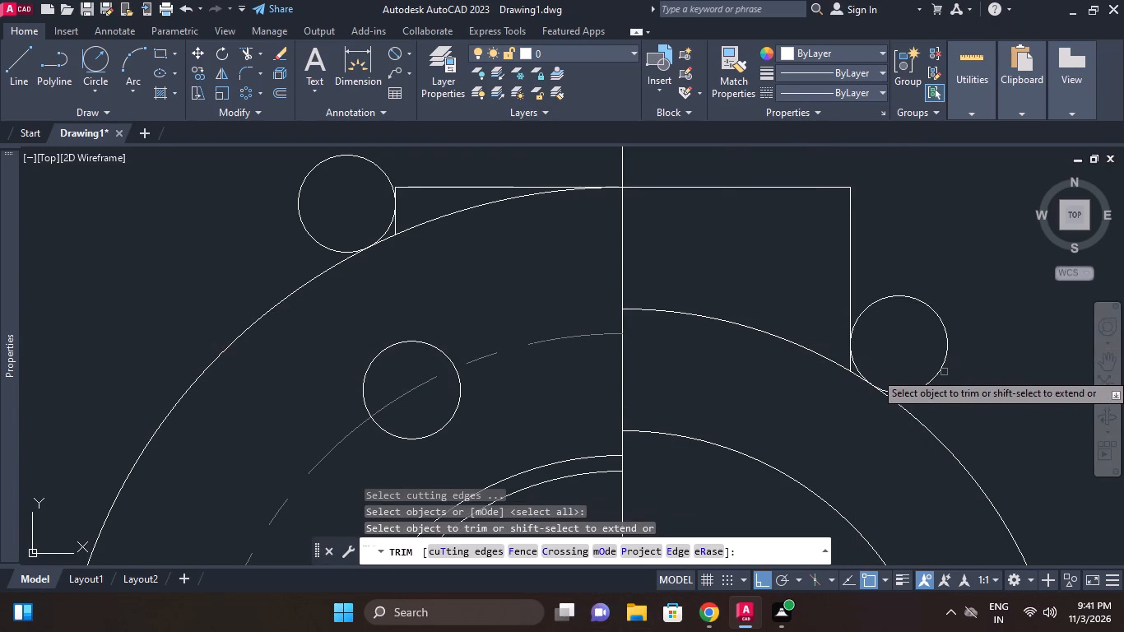
left_click(944, 372)
scroll(838, 346, "up", 1)
left_click(856, 373)
scroll(752, 308, "down", 2)
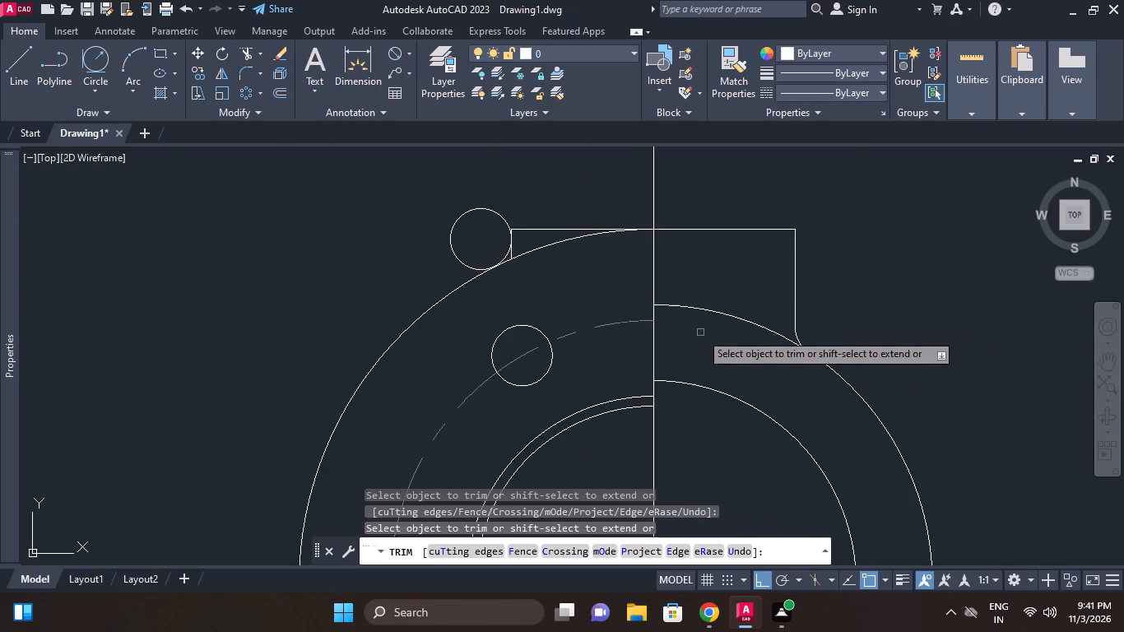
Trim the left tangent circle to its fillet arc and cut the boss side's leftover end below the tangency.
middle_click_drag(704, 342, 837, 374)
scroll(637, 302, "up", 3)
left_click(667, 275)
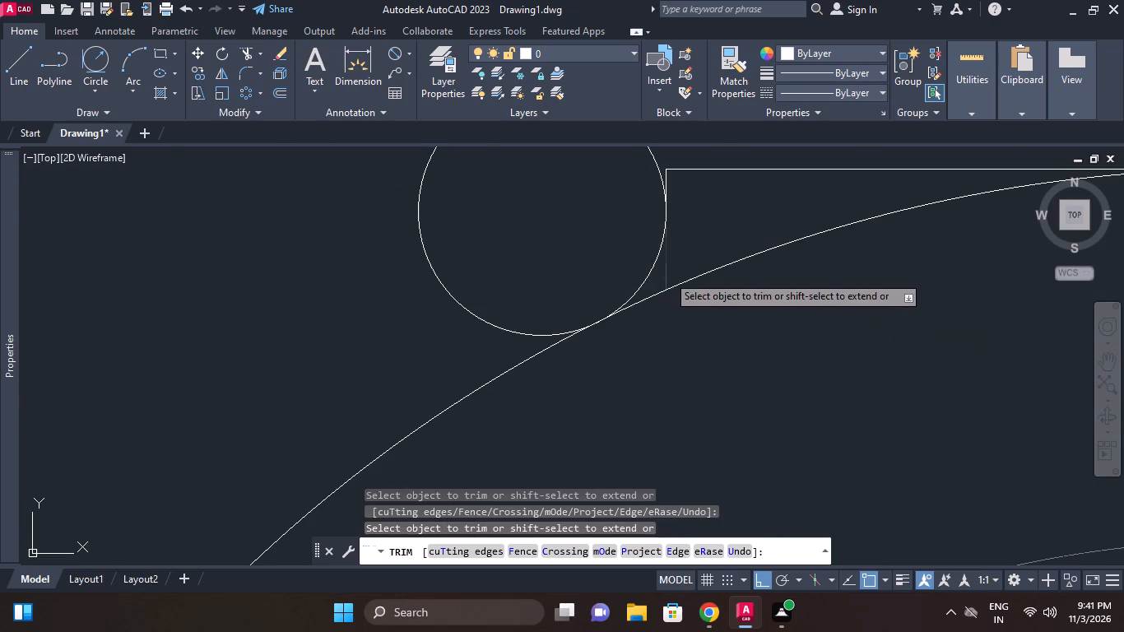
left_click(545, 260)
left_click(447, 283)
middle_click_drag(579, 246, 579, 278)
scroll(621, 243, "down", 1)
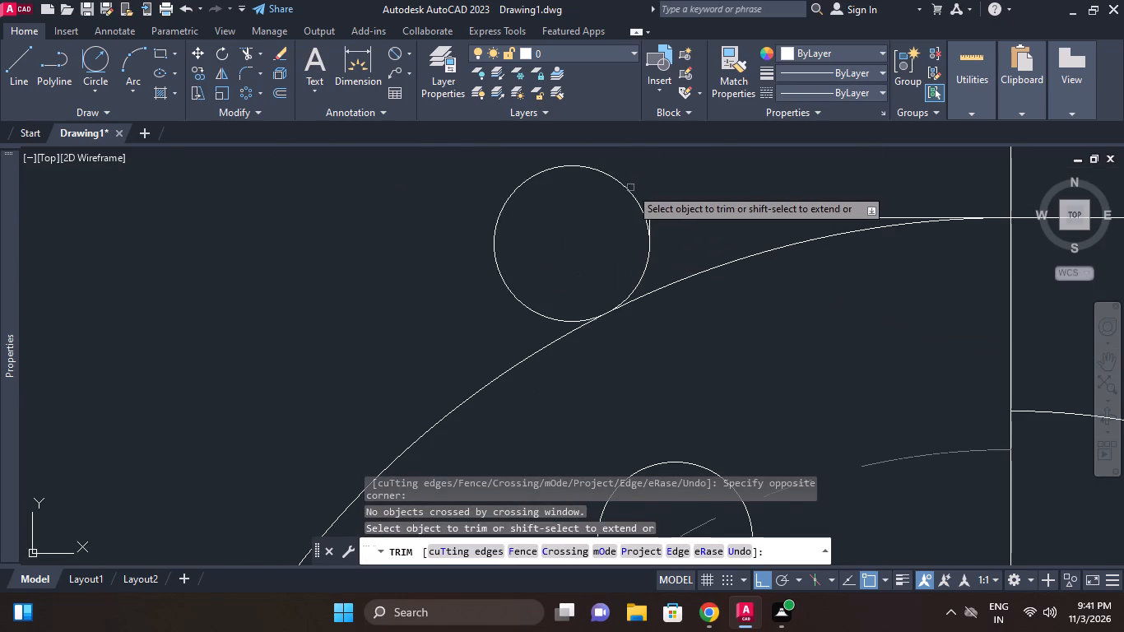
left_click(630, 188)
right_click(643, 185)
left_click(694, 196)
scroll(810, 251, "down", 4)
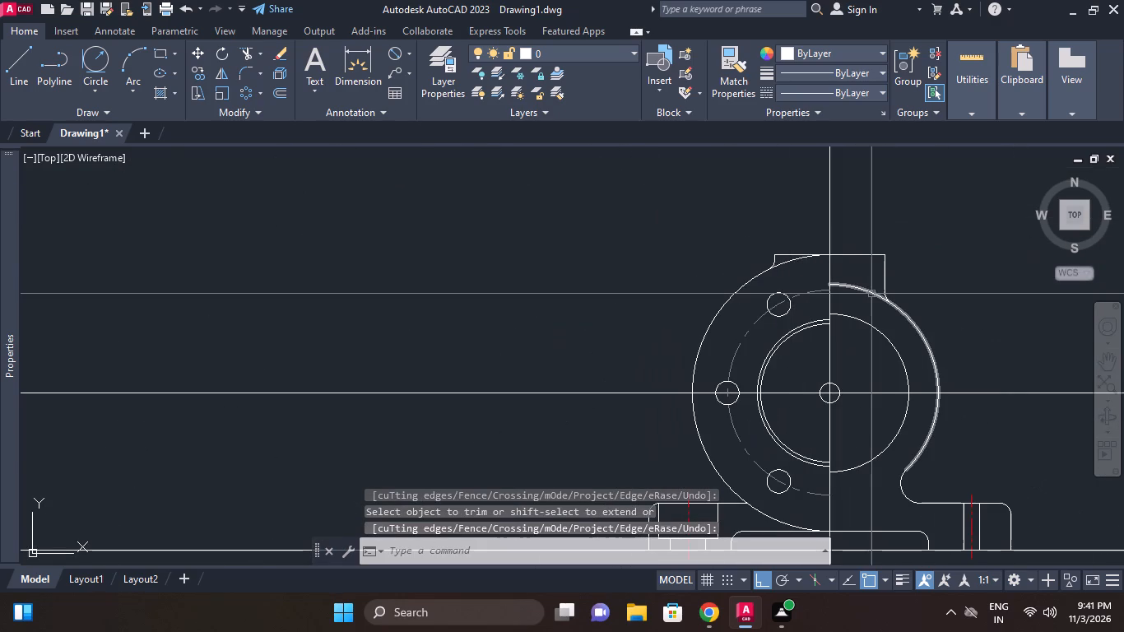
Trim away the left outer arc beneath the boss, between the left fillet and the vertical centreline.
right_click(722, 235)
left_click(773, 249)
right_click(723, 249)
left_click(751, 254)
scroll(792, 258, "up", 1)
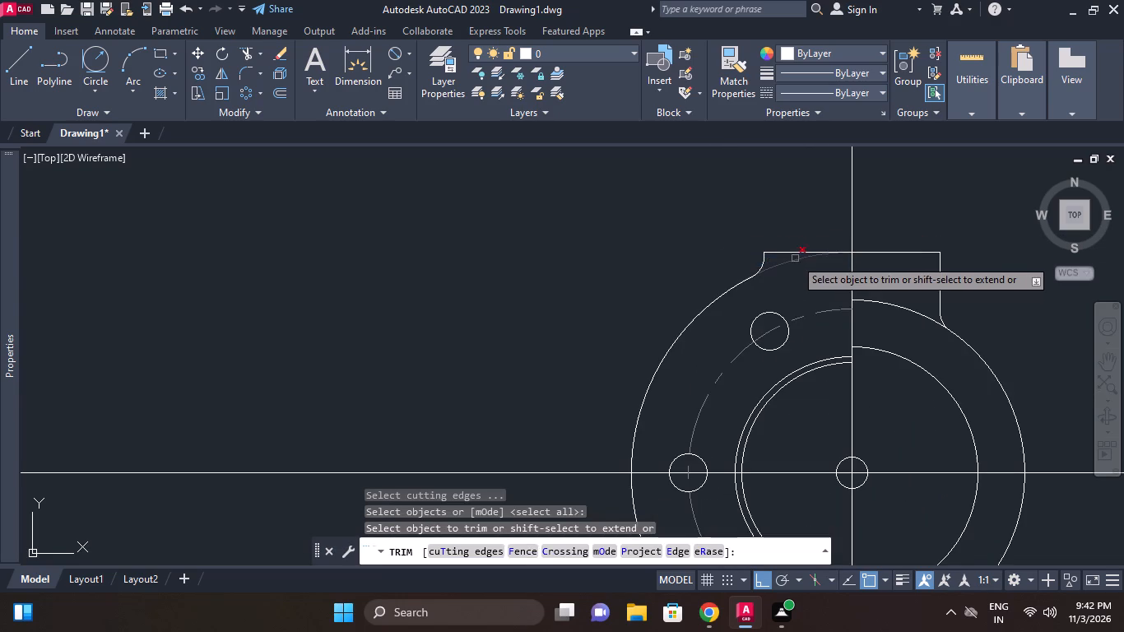
left_click(795, 260)
right_click(803, 222)
left_click(814, 227)
scroll(981, 246, "down", 1)
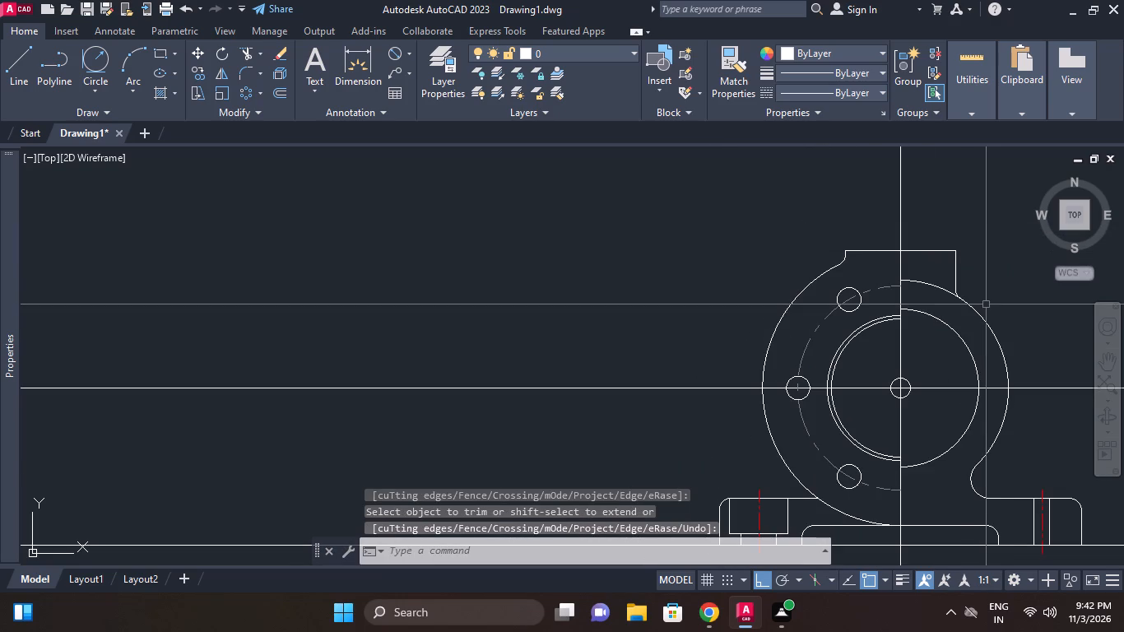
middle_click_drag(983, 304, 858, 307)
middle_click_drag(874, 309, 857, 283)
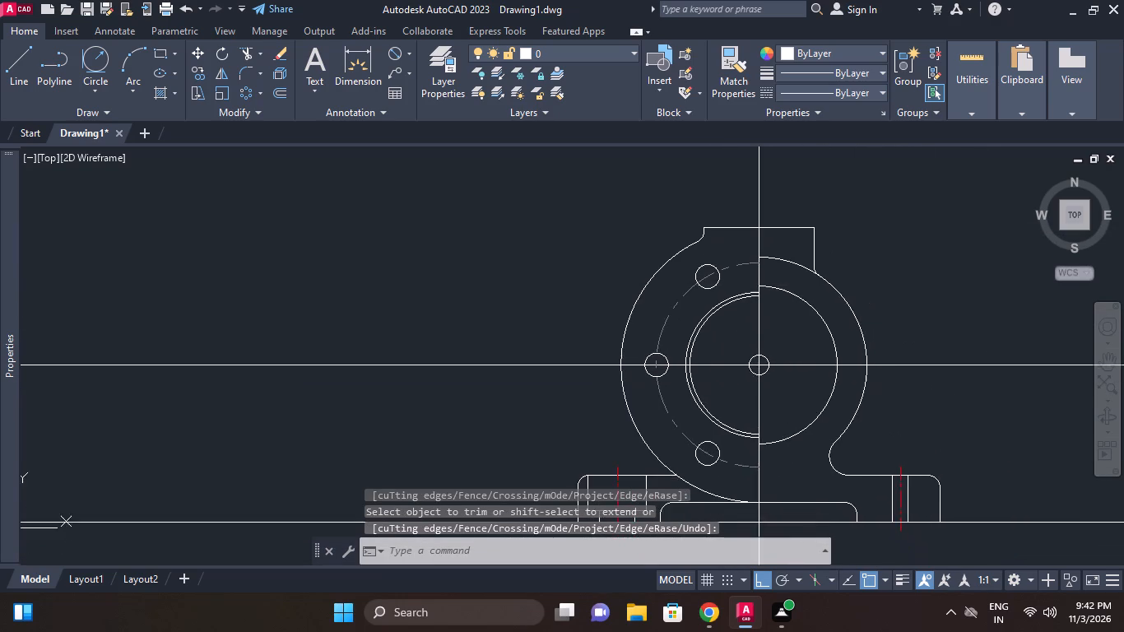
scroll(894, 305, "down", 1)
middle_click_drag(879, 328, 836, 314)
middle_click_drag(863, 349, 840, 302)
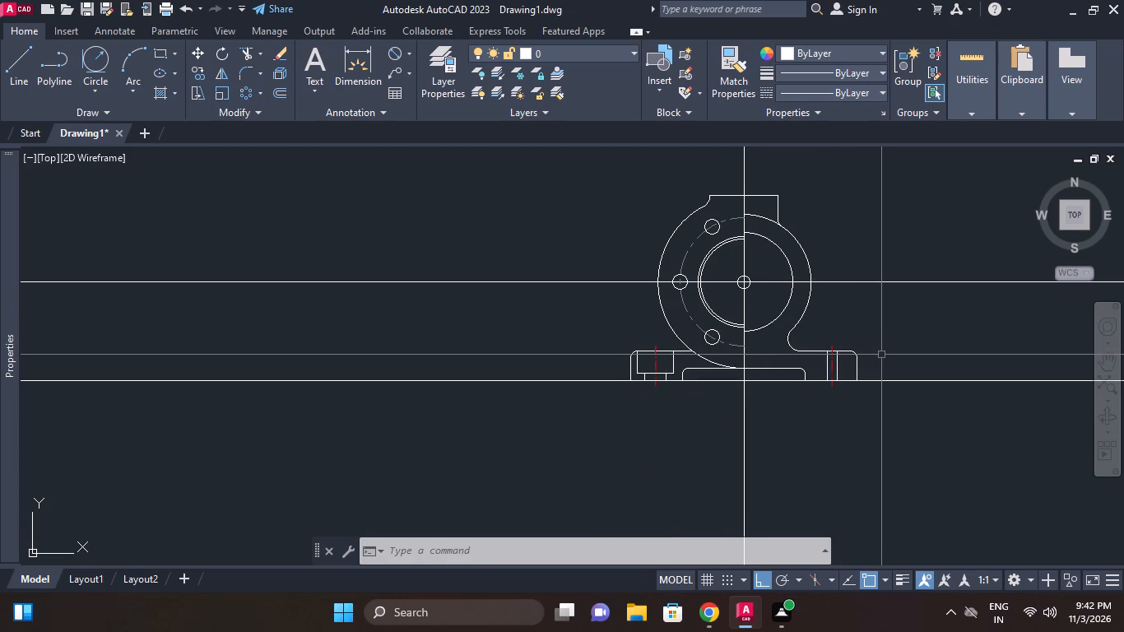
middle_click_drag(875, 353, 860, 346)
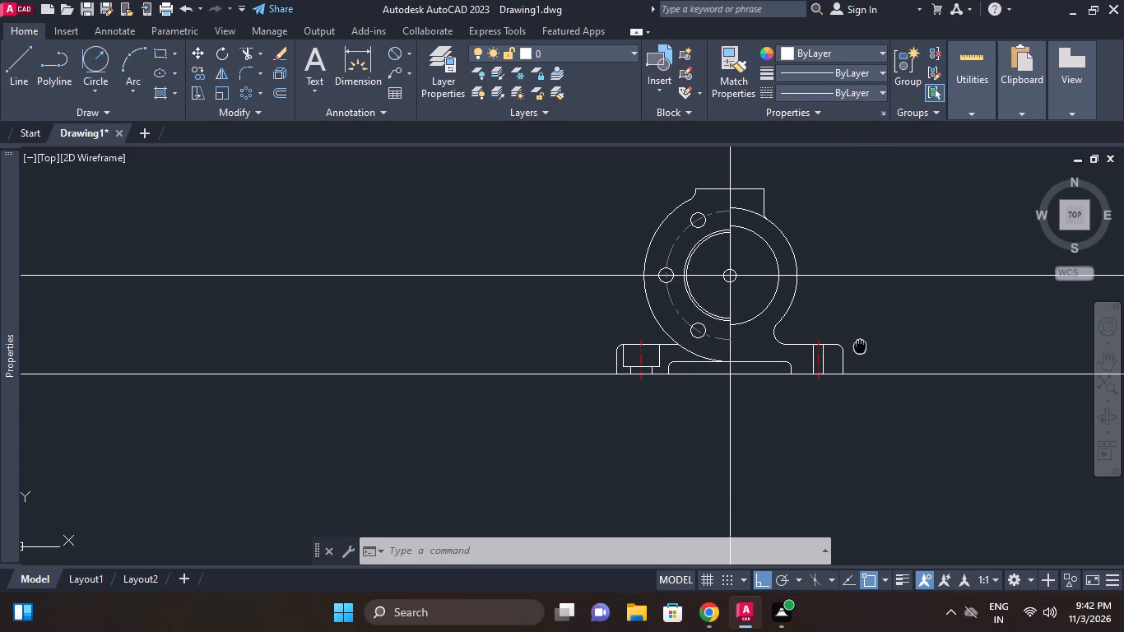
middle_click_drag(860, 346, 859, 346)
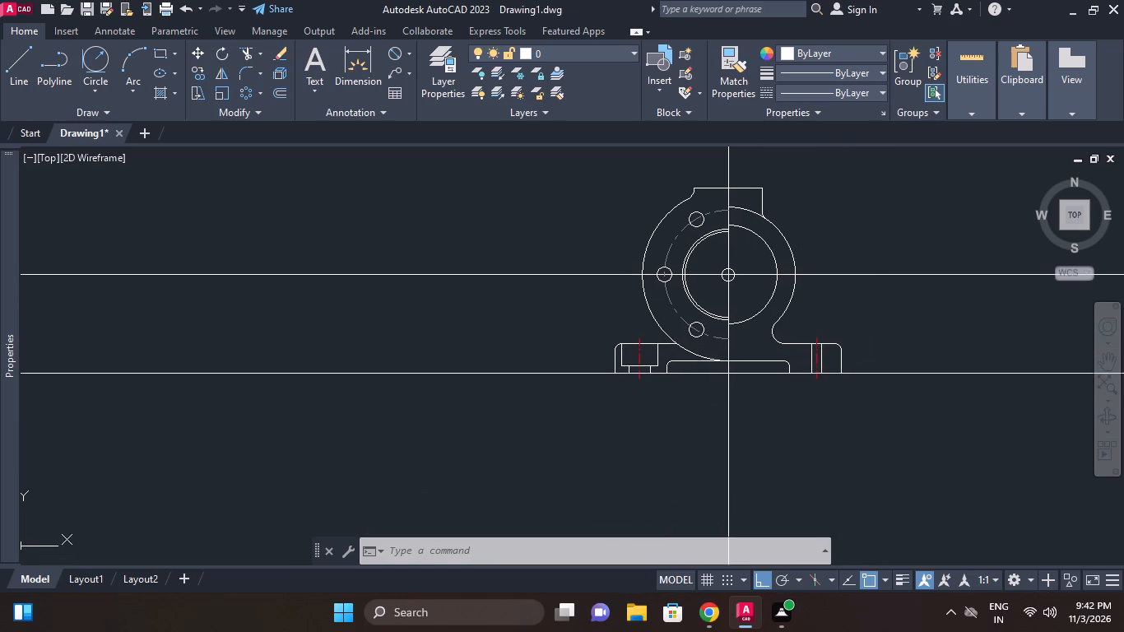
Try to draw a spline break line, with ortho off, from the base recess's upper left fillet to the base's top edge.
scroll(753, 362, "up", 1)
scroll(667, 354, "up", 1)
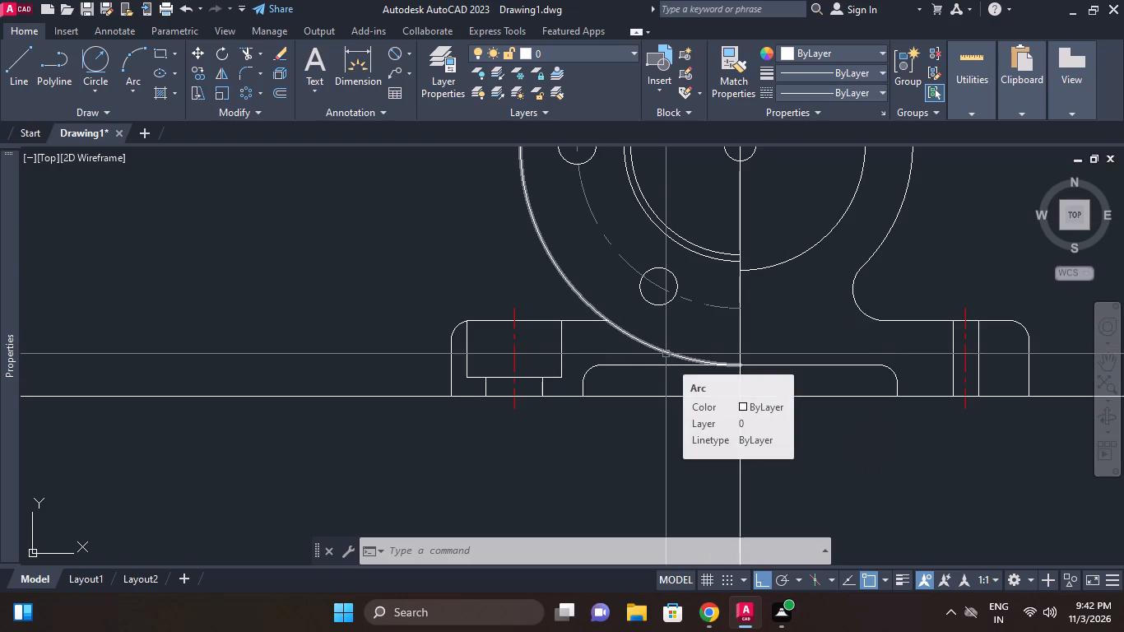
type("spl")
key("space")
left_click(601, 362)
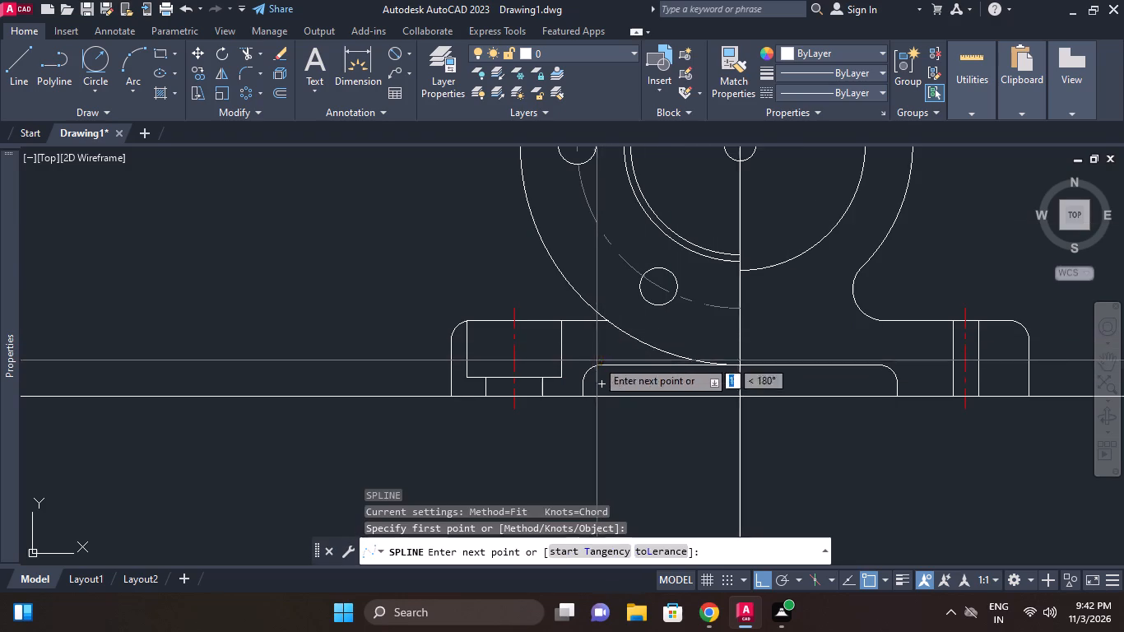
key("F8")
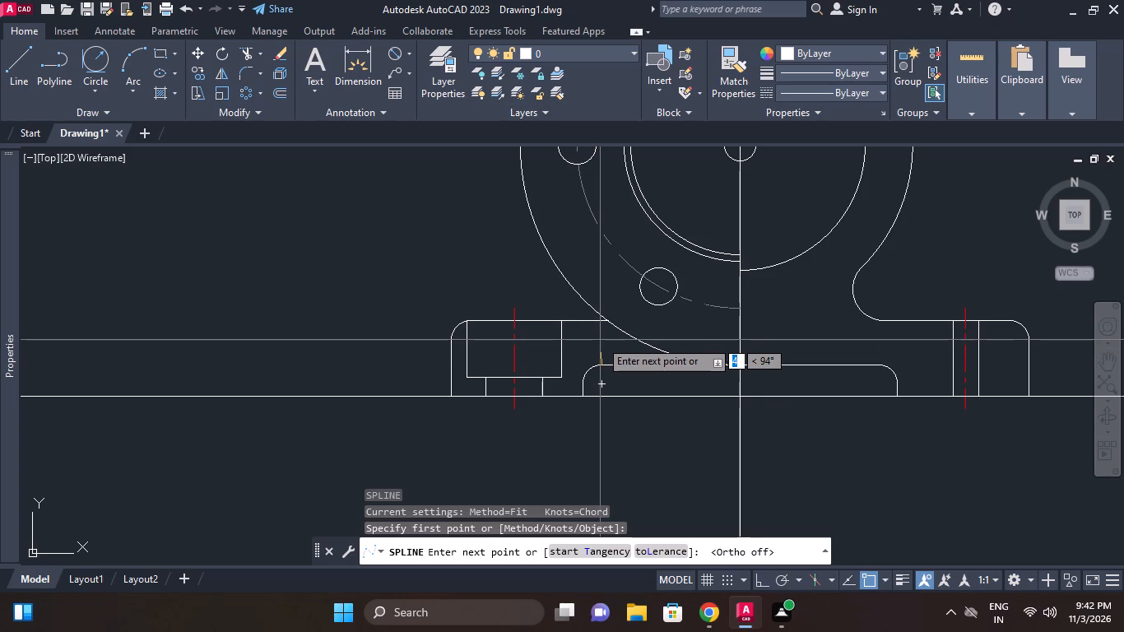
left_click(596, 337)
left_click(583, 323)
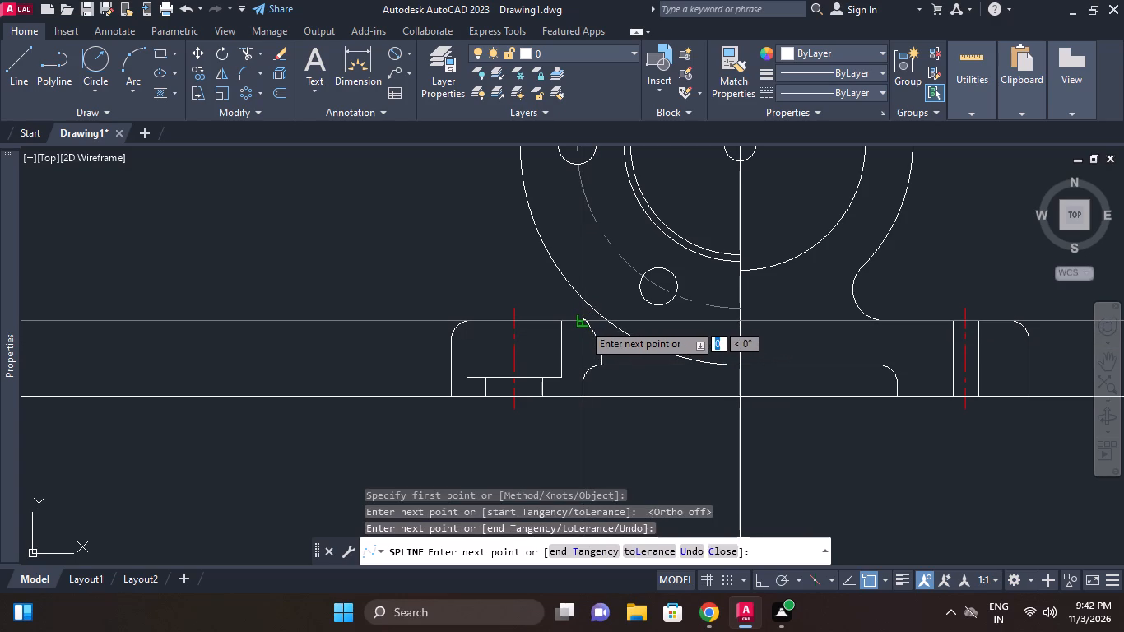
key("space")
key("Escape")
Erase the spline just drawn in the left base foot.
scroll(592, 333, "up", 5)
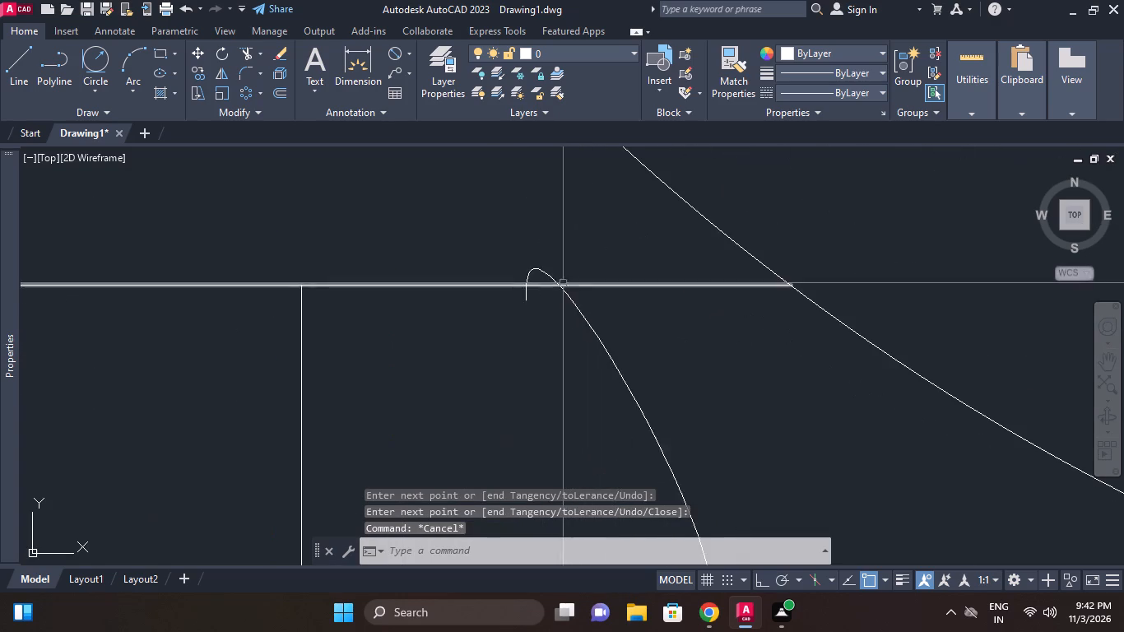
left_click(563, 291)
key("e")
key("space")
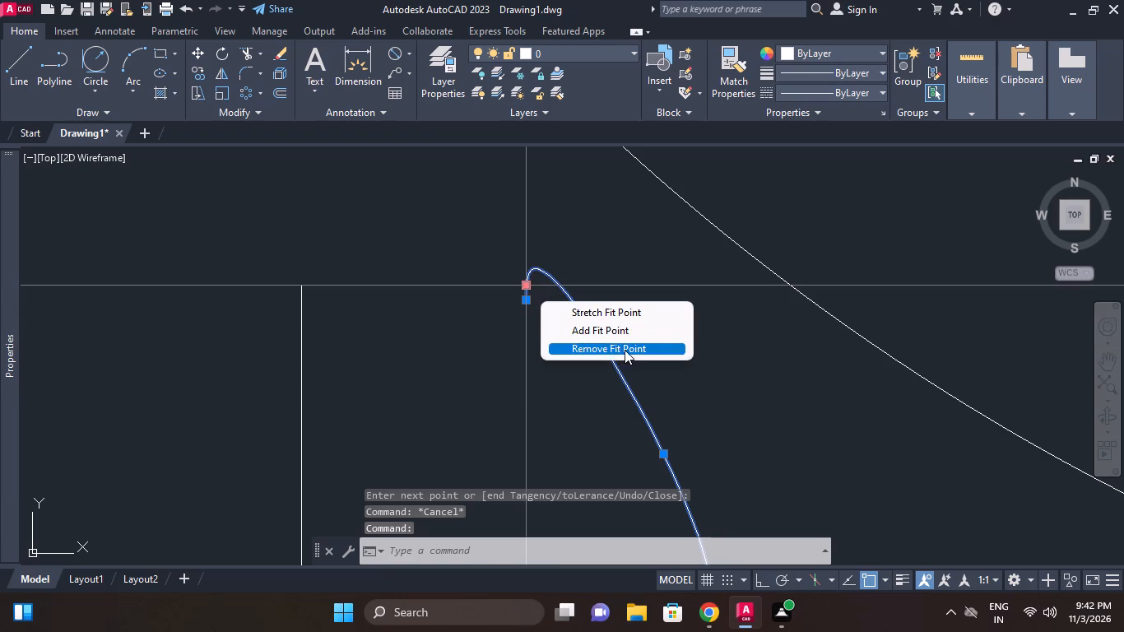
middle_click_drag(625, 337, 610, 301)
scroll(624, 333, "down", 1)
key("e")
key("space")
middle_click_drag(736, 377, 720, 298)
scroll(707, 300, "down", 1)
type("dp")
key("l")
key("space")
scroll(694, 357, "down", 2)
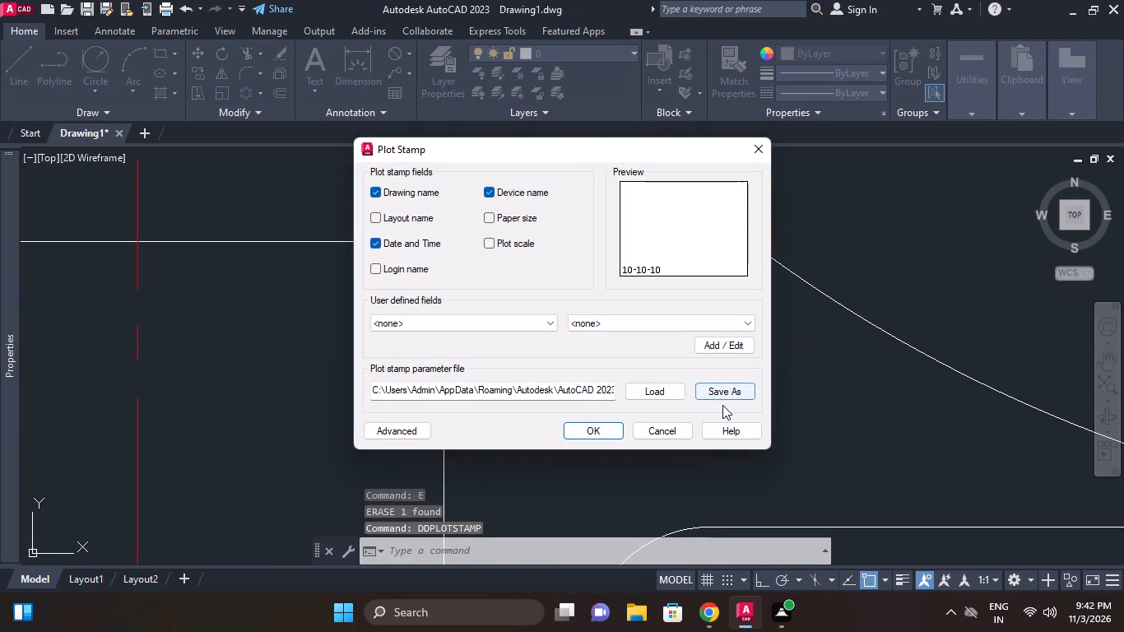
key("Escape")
Draw a curved spline break line from the recess's upper left fillet end to the left foot's top edge, beside the counterbored hole.
key("s")
type("pl")
key("space")
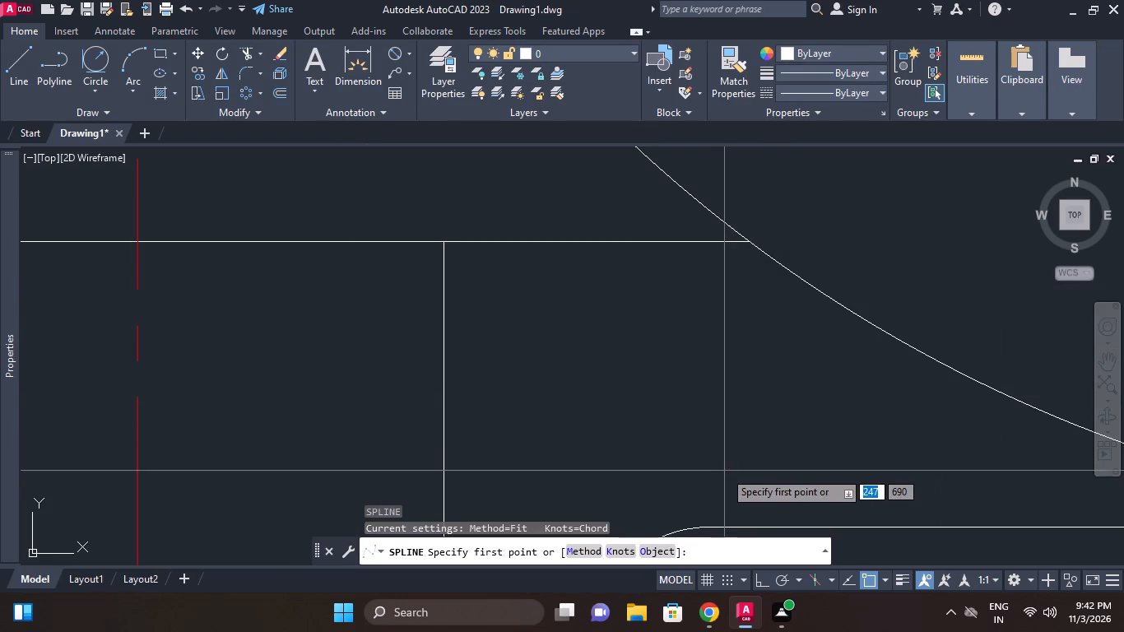
middle_click_drag(727, 458, 731, 416)
left_click(711, 481)
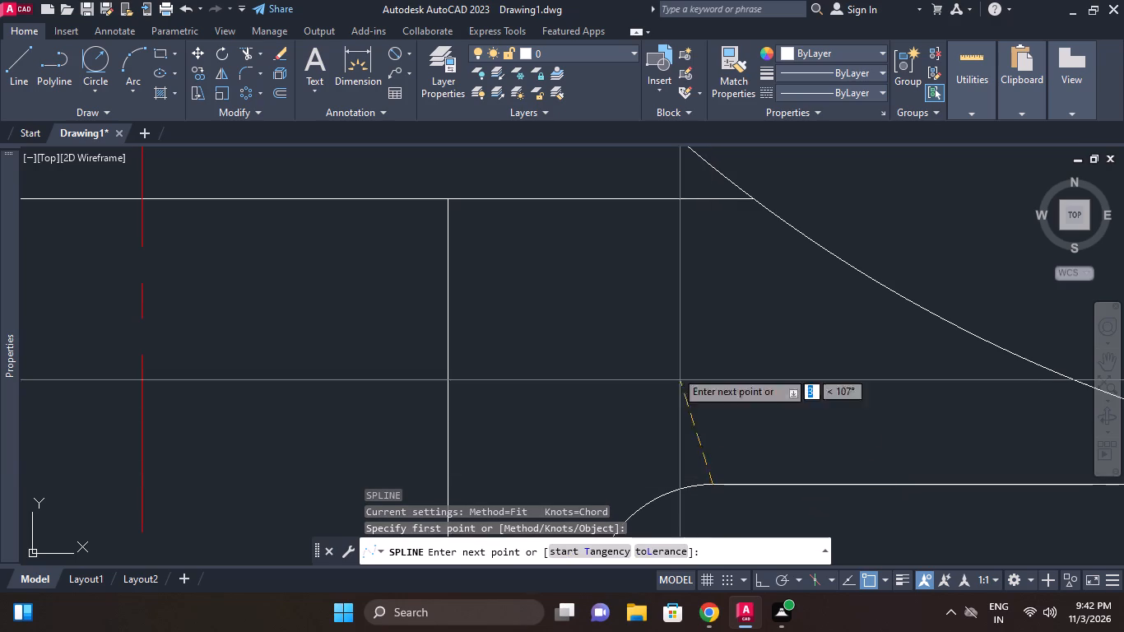
left_click(593, 200)
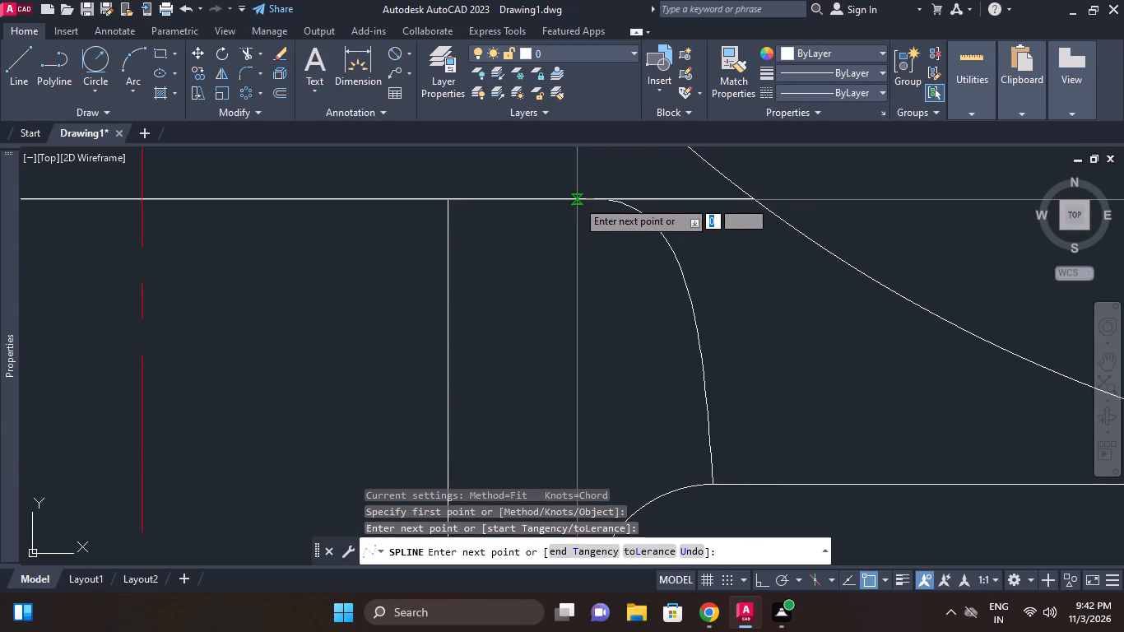
left_click(576, 201)
key("space")
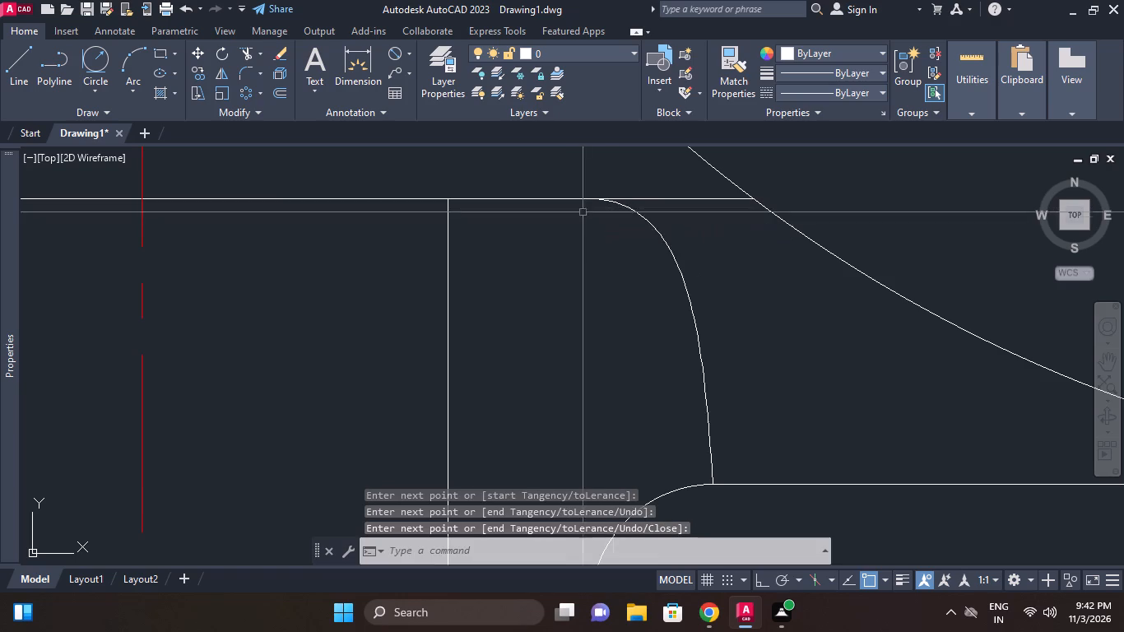
Start a hatch filling the left foot's cut areas on both sides of the counterbored hole, up to the spline break line.
scroll(657, 228, "down", 2)
scroll(725, 297, "down", 1)
middle_click(725, 297)
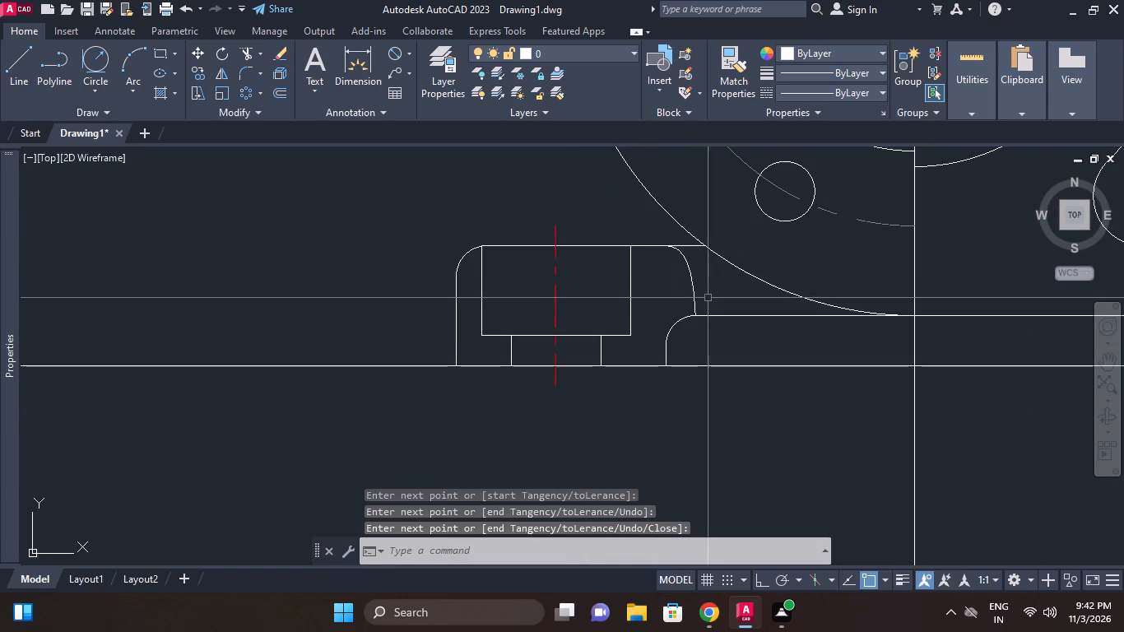
key("h")
key("space")
left_click(662, 280)
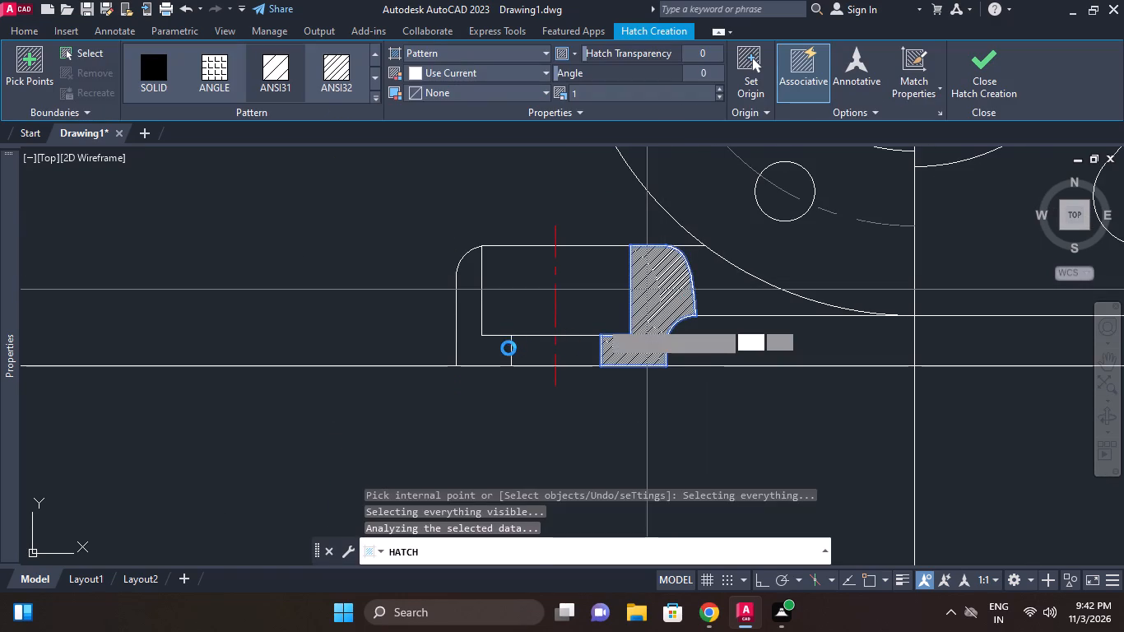
left_click(497, 348)
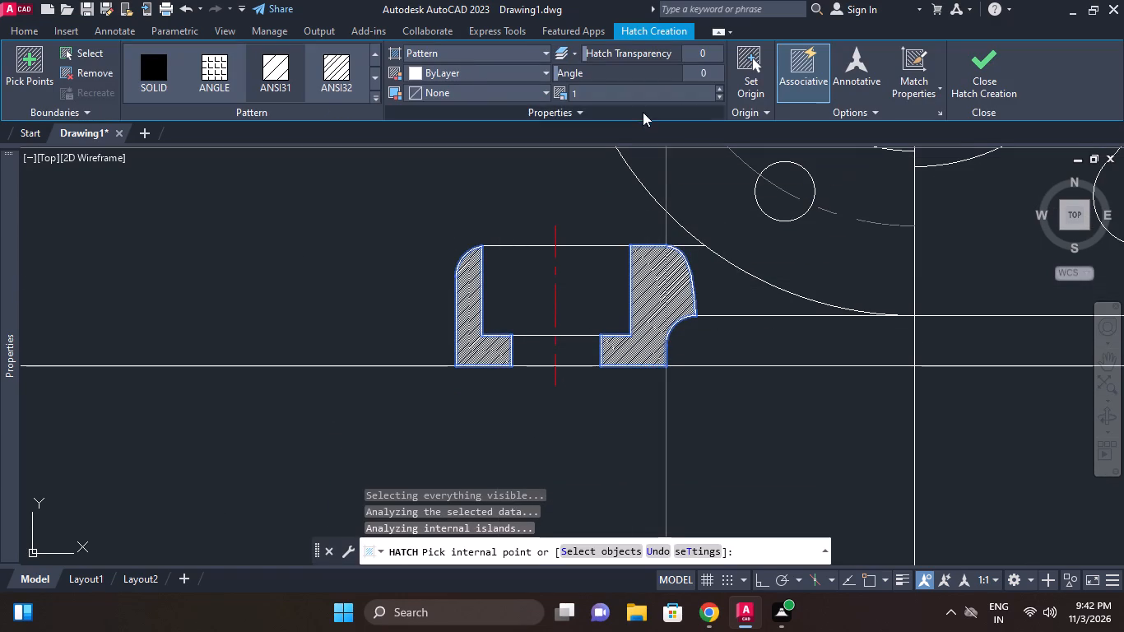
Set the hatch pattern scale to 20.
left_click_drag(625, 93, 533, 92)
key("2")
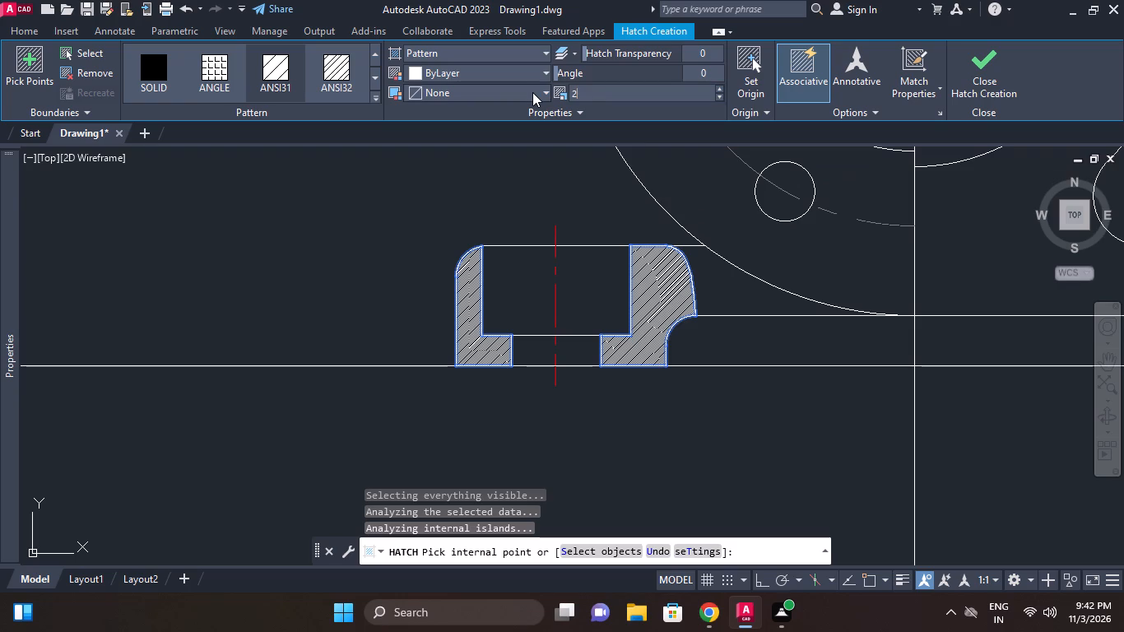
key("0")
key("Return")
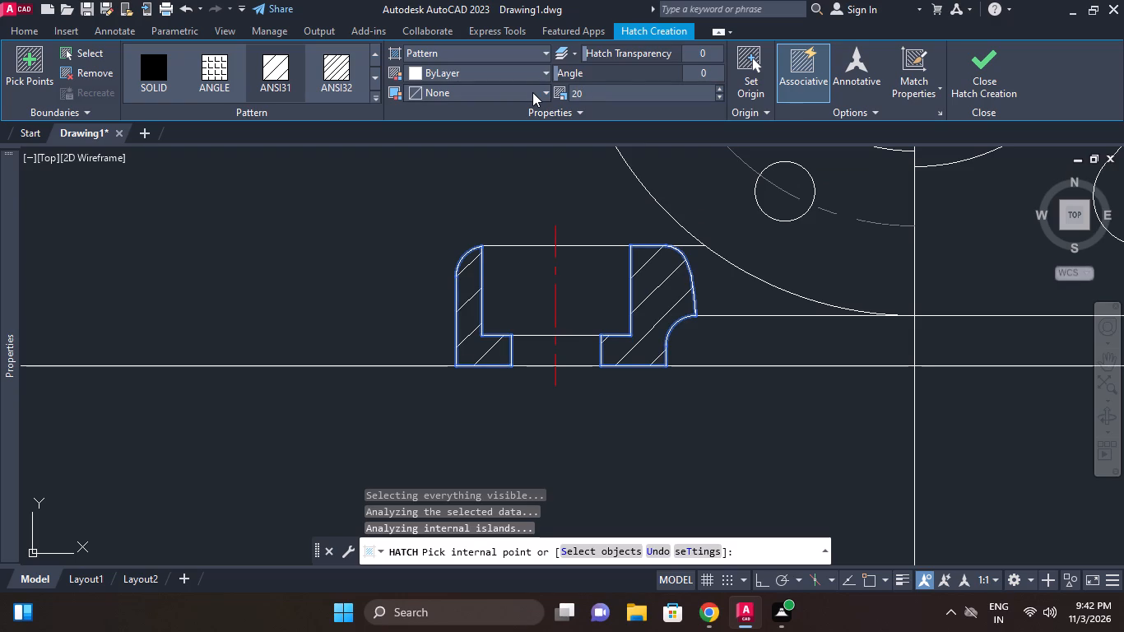
Set the hatch pattern scale to 15.
left_click(631, 89)
type("15")
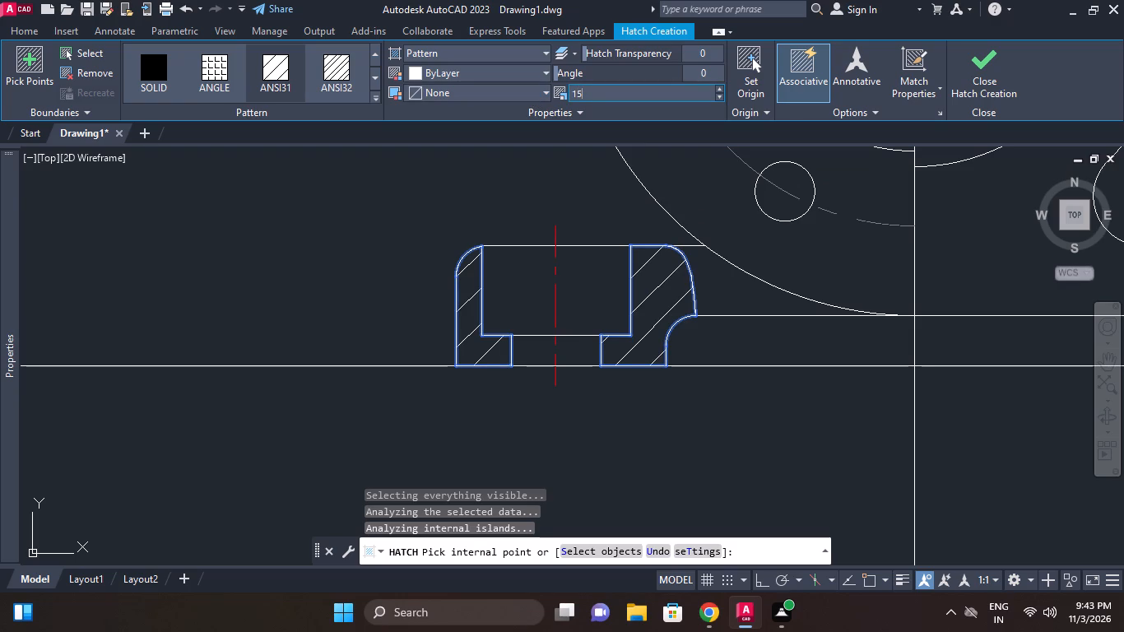
key("Return")
Extend the hatch over the sectioned right half: lower body and base, foot area outside the hole, and upper ring wall; finish the hatch.
scroll(837, 229, "down", 1)
middle_click_drag(741, 335, 719, 342)
scroll(717, 342, "down", 1)
middle_click_drag(719, 342, 712, 331)
left_click(855, 281)
middle_click_drag(981, 343, 881, 378)
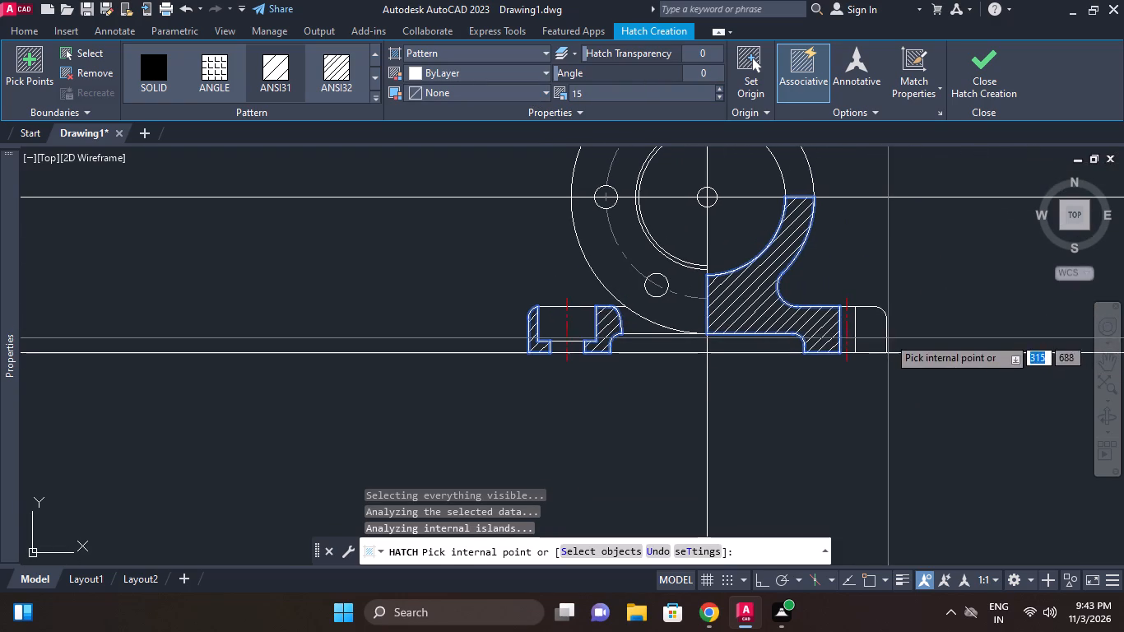
left_click(881, 322)
middle_click_drag(927, 285, 943, 407)
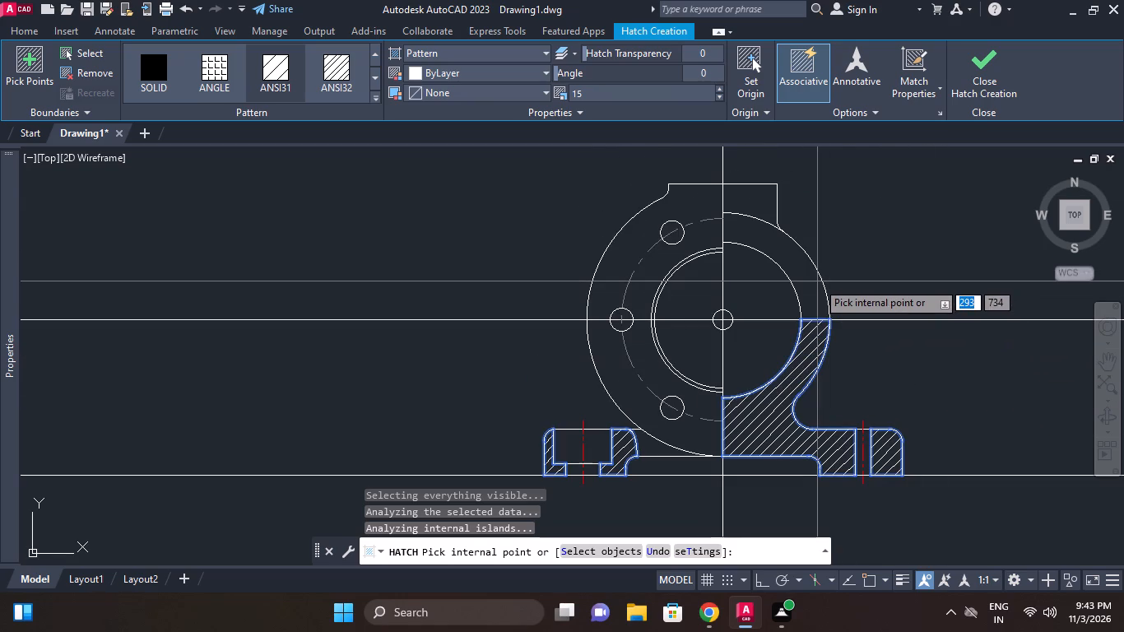
left_click(817, 281)
right_click(868, 232)
left_click(900, 239)
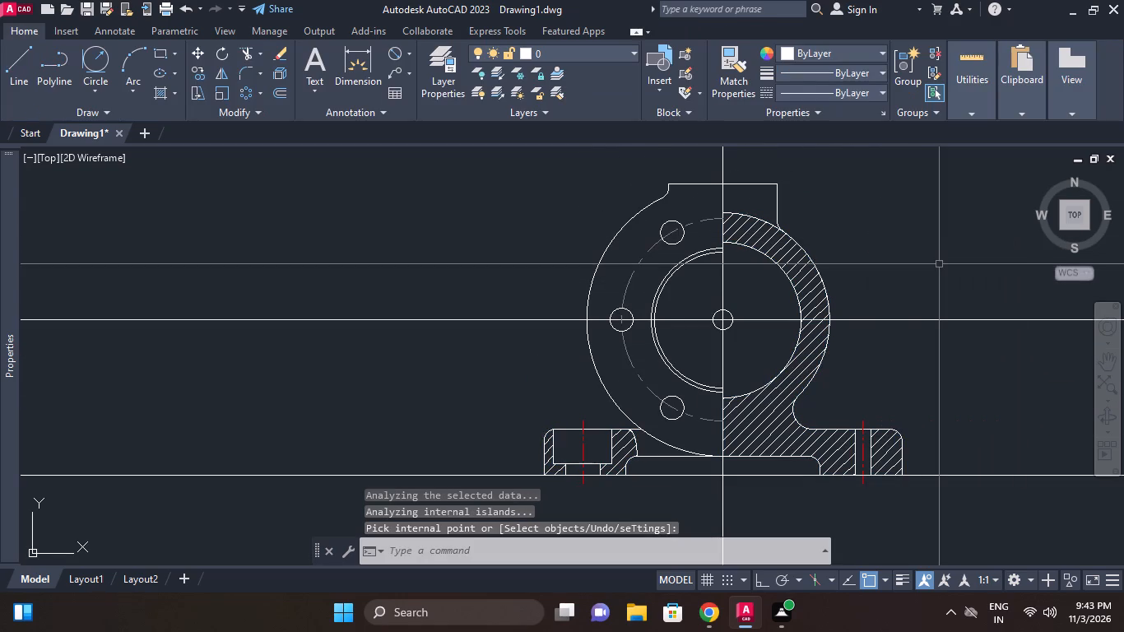
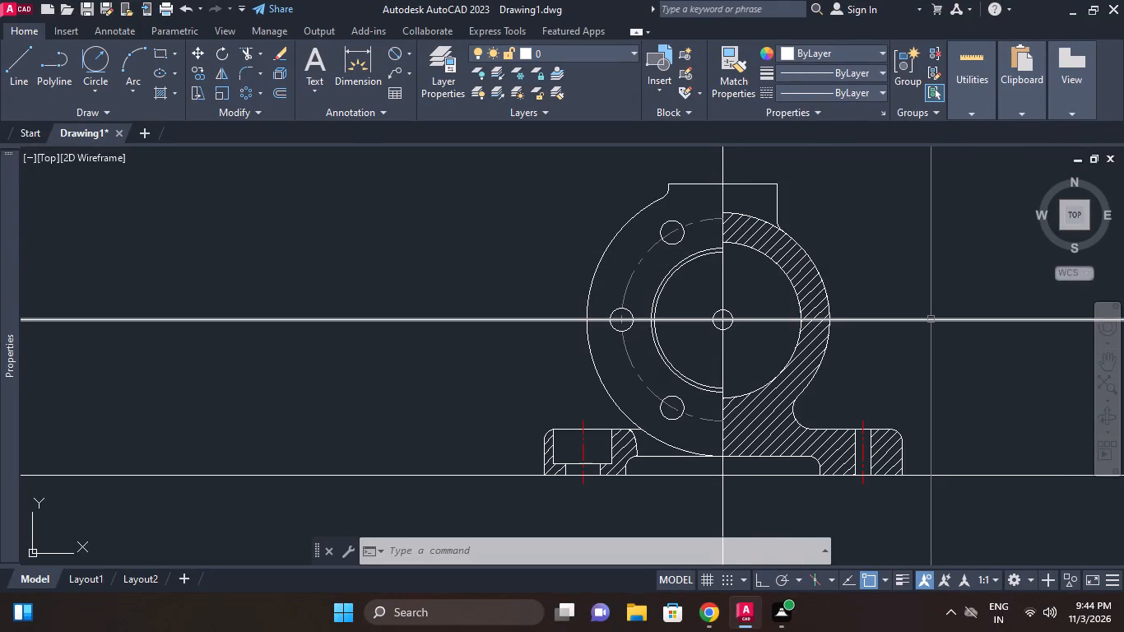
Erase the two horizontal construction lines running through the part's centre and along its base.
scroll(839, 271, "down", 1)
middle_click_drag(1000, 278, 1064, 288)
scroll(809, 307, "down", 1)
middle_click_drag(808, 311, 895, 317)
left_click(745, 388)
left_click(726, 343)
left_click_drag(732, 338, 727, 310)
left_click(719, 286)
right_click(719, 283)
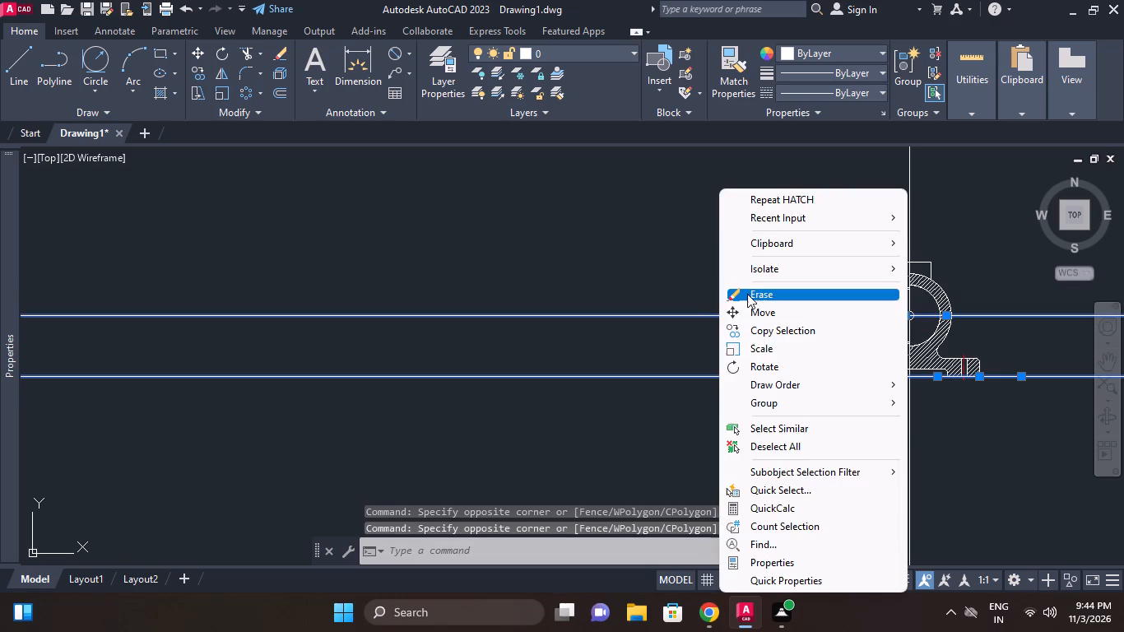
left_click(756, 296)
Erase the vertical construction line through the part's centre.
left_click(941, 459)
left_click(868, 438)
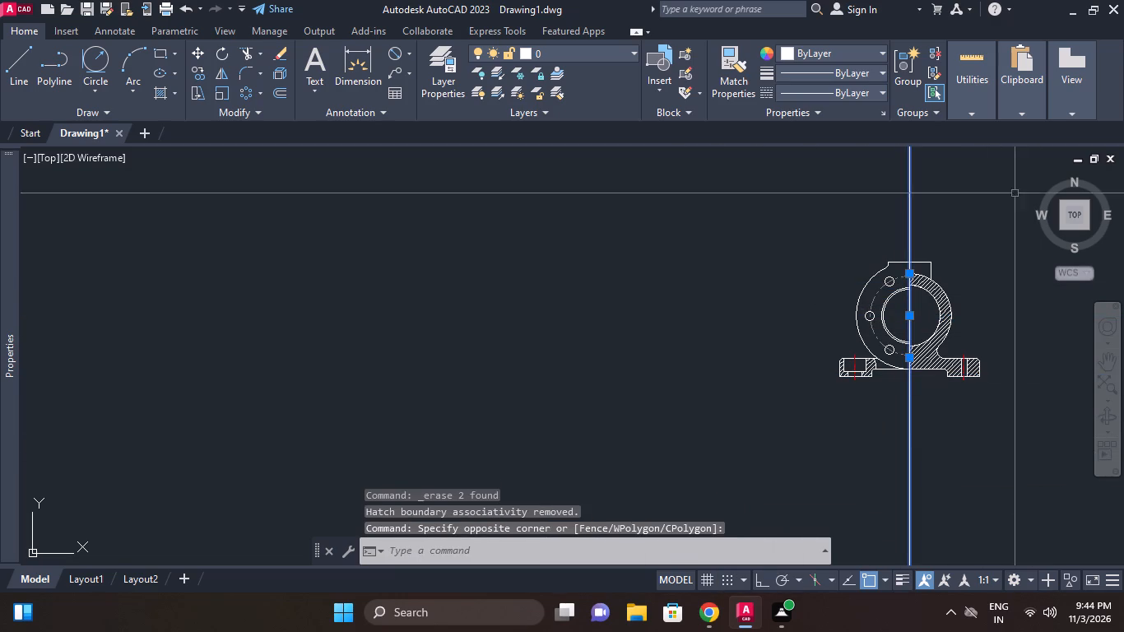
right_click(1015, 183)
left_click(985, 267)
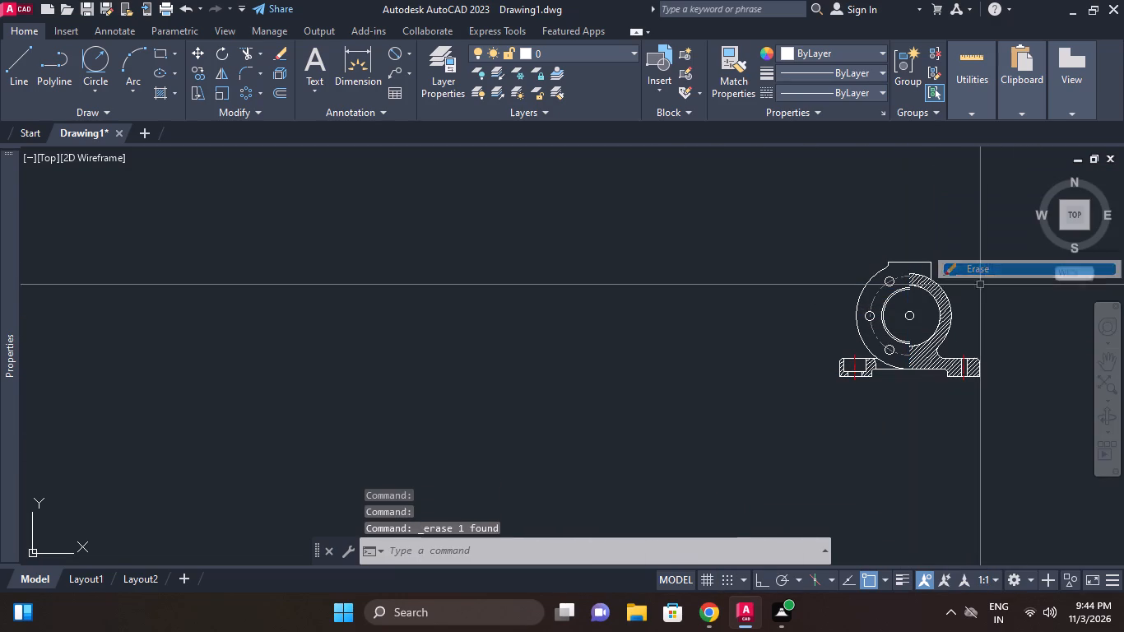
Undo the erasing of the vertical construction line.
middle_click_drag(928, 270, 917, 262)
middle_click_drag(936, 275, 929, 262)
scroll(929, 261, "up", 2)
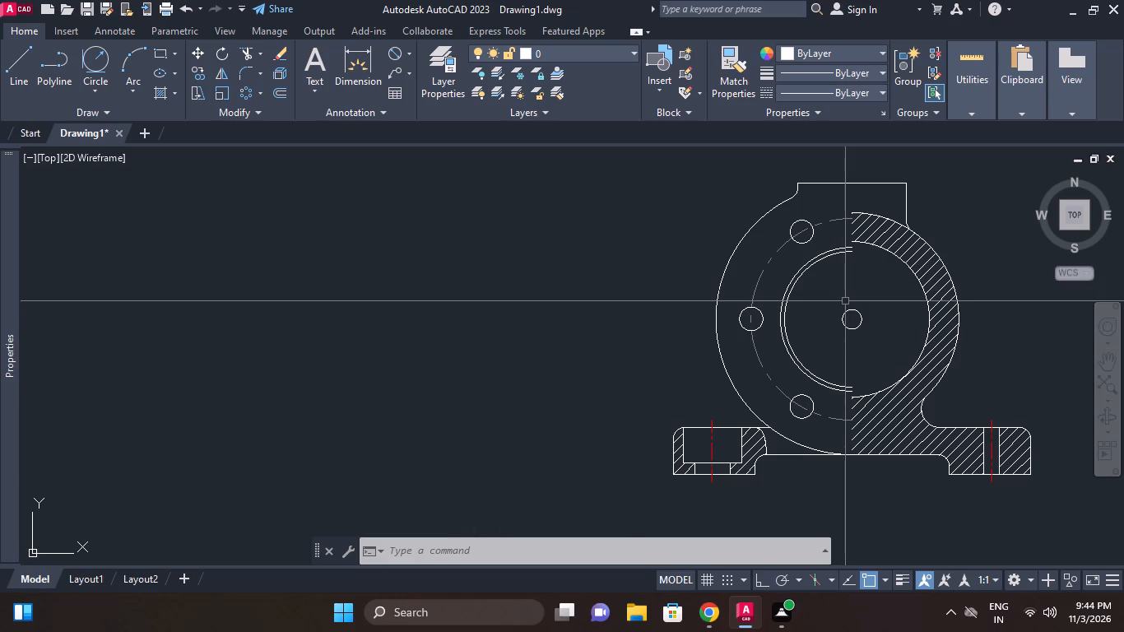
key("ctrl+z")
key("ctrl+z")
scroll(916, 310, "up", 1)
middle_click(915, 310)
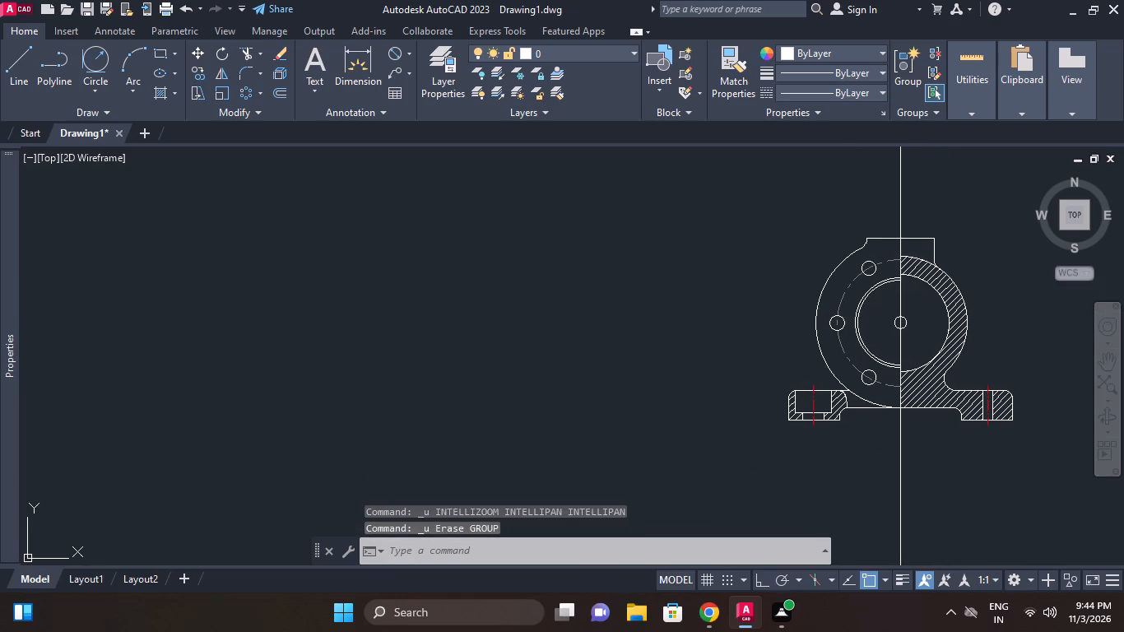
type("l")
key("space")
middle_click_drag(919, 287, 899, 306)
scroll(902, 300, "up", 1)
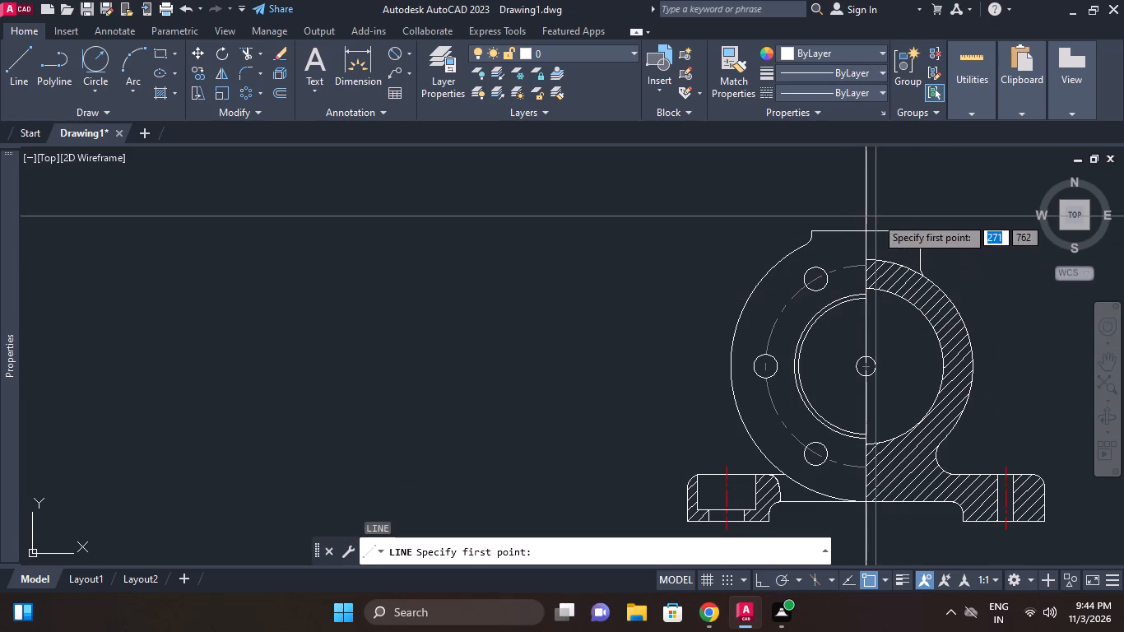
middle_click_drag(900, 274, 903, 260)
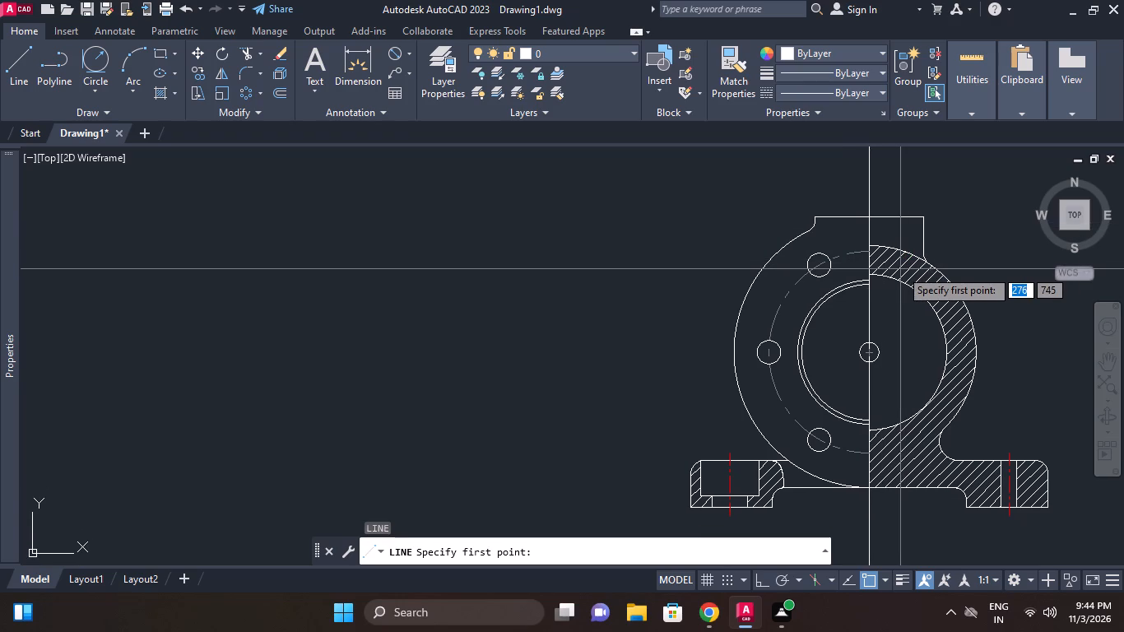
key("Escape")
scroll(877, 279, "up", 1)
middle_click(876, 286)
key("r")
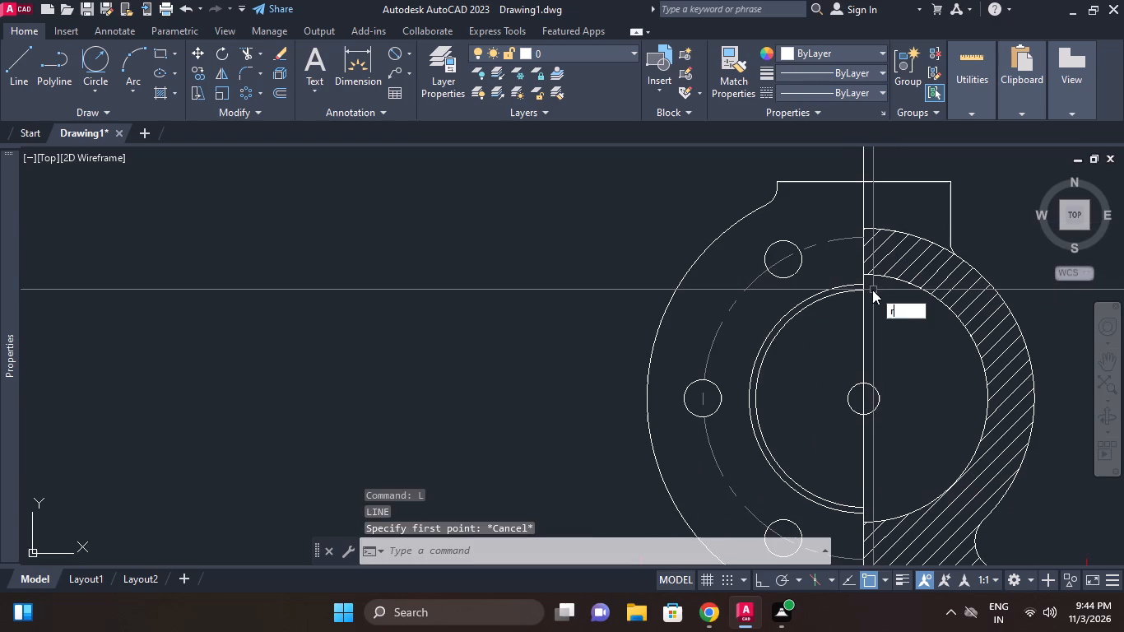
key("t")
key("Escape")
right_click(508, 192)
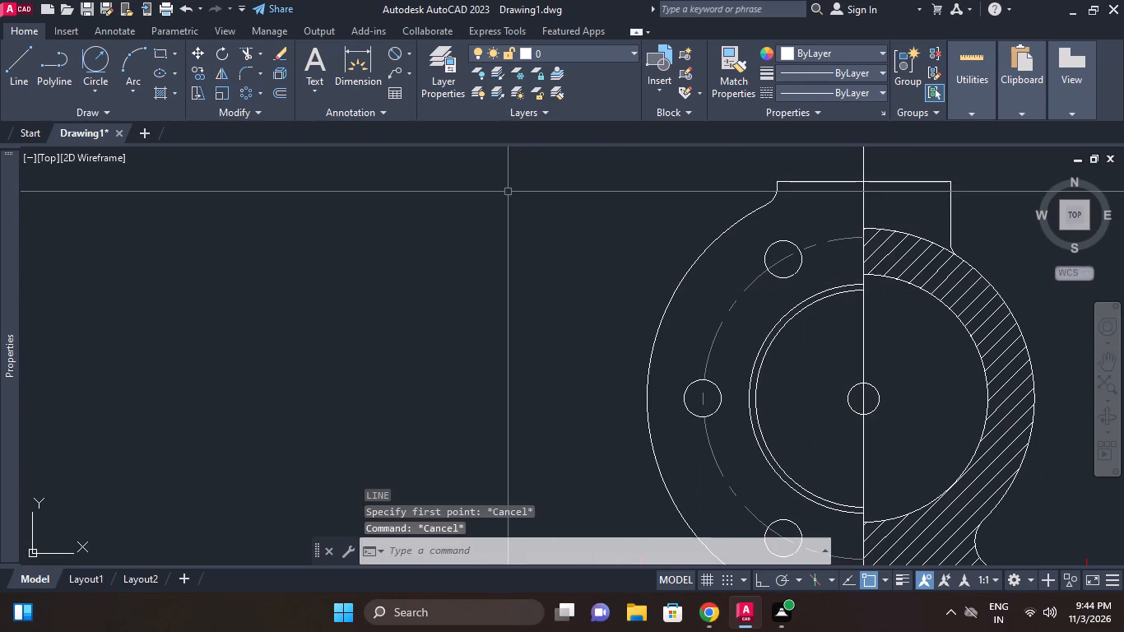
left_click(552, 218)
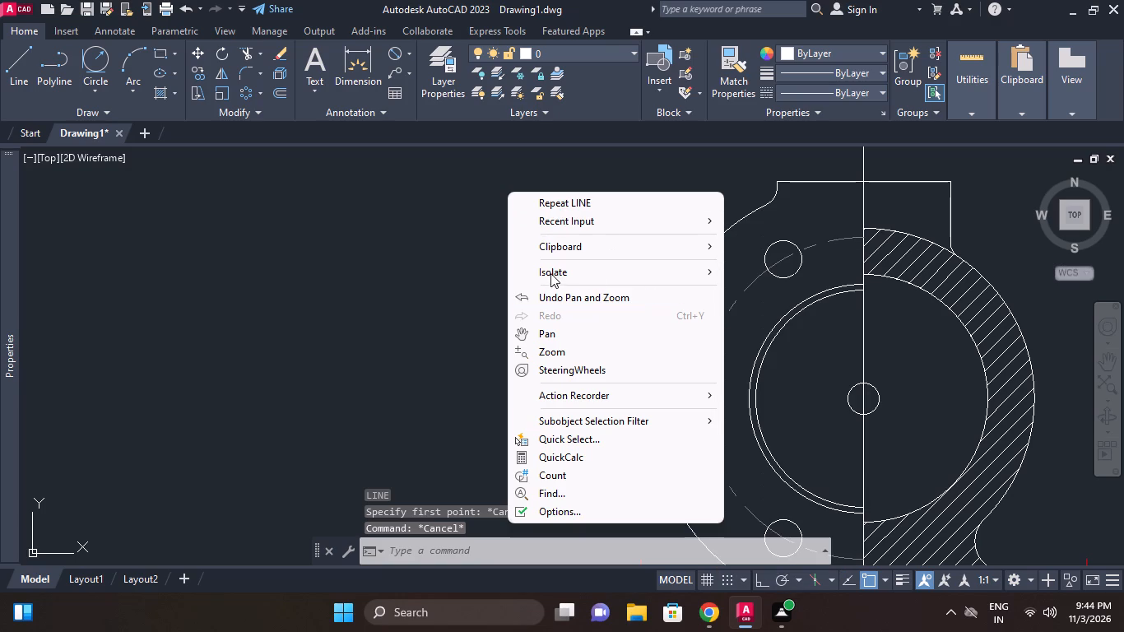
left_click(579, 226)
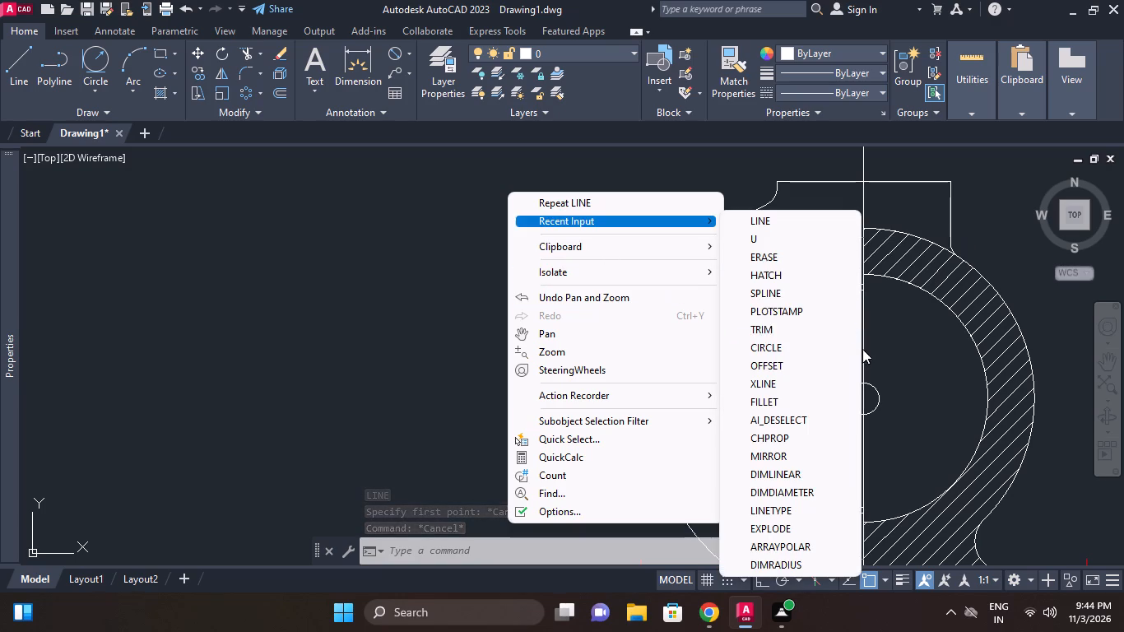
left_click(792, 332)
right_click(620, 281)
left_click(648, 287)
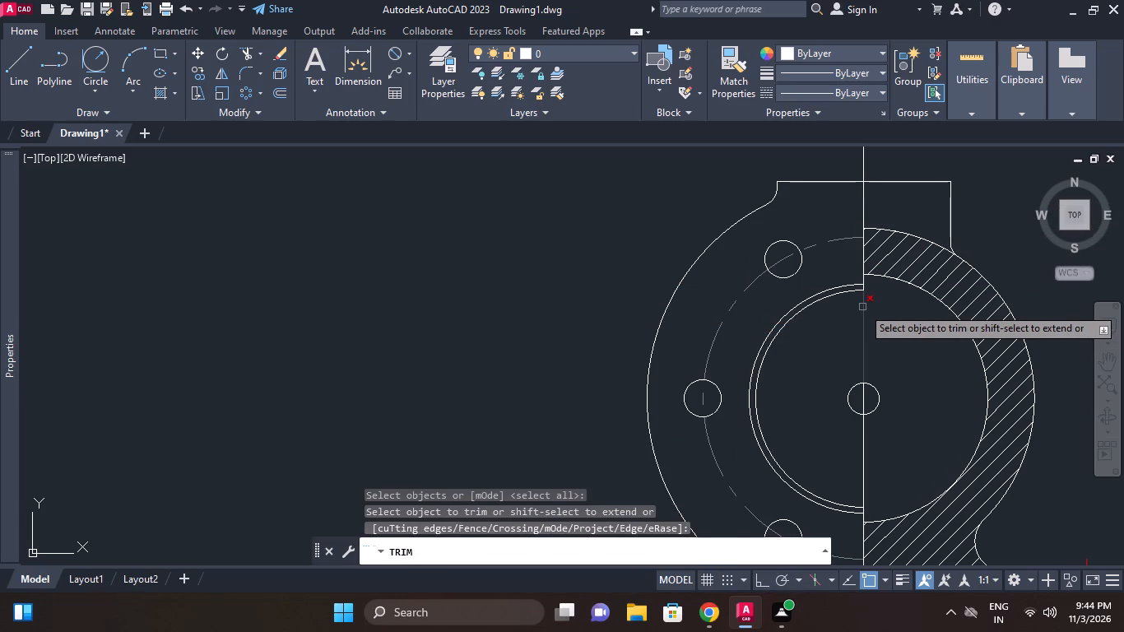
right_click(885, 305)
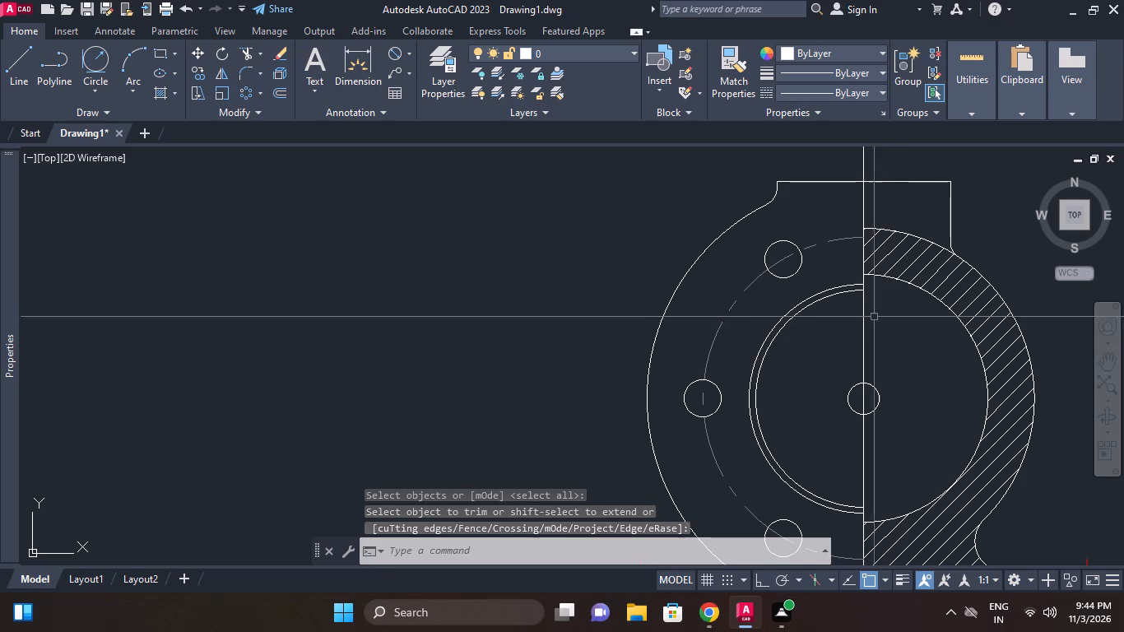
Trim the vertical construction line above the top boss and below the recessed base edge.
right_click(494, 241)
left_click(539, 252)
right_click(634, 230)
left_click(660, 239)
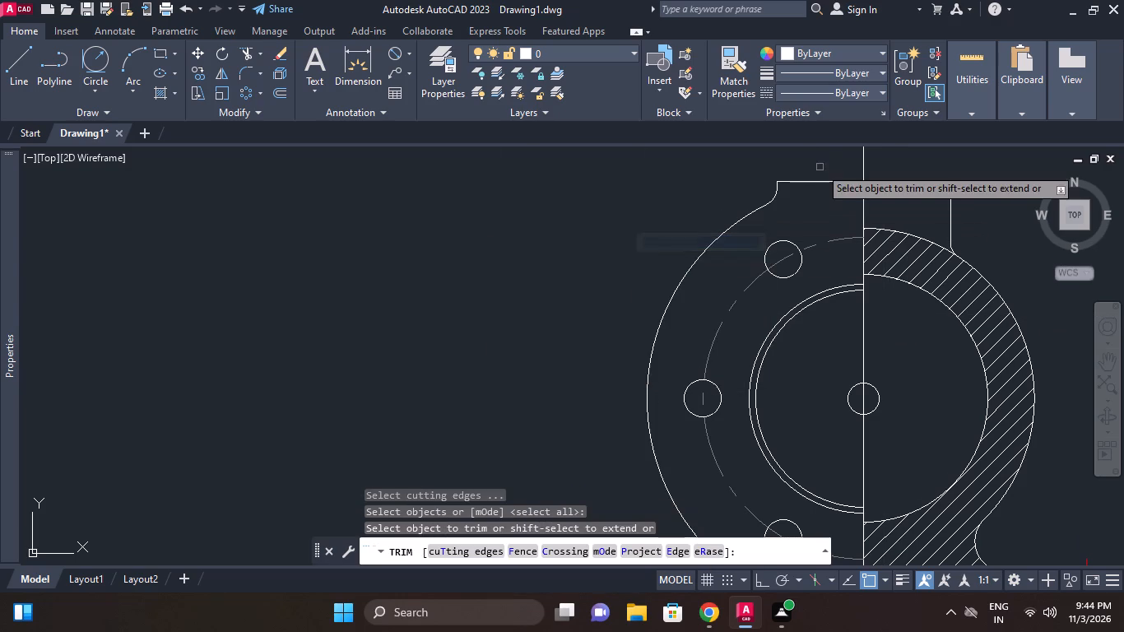
left_click(862, 165)
scroll(865, 165, "down", 1)
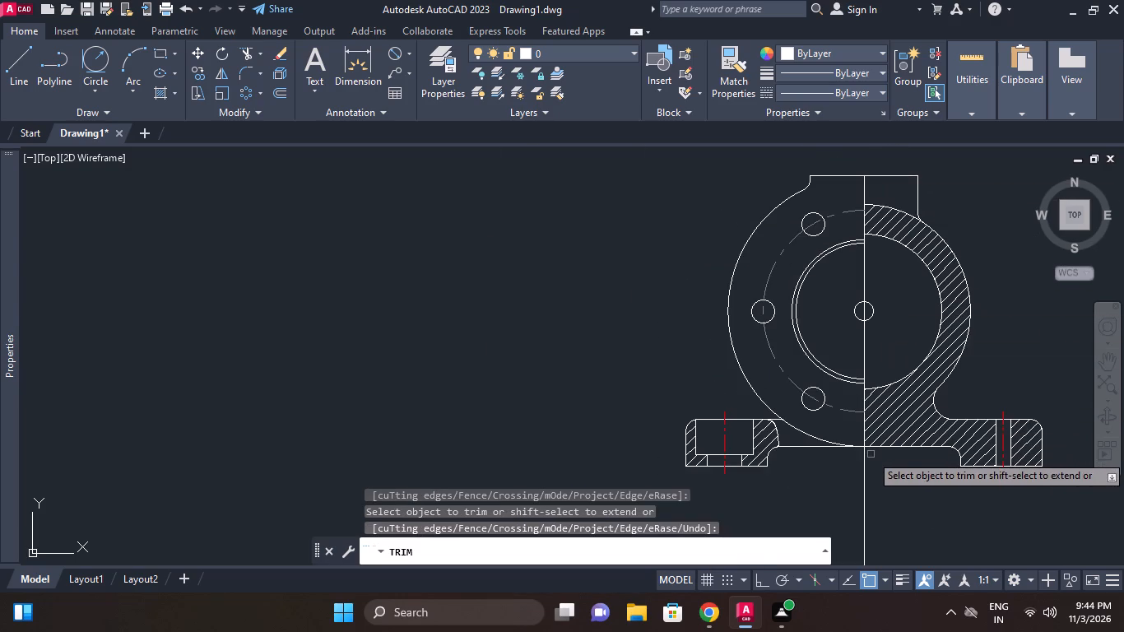
left_click(862, 456)
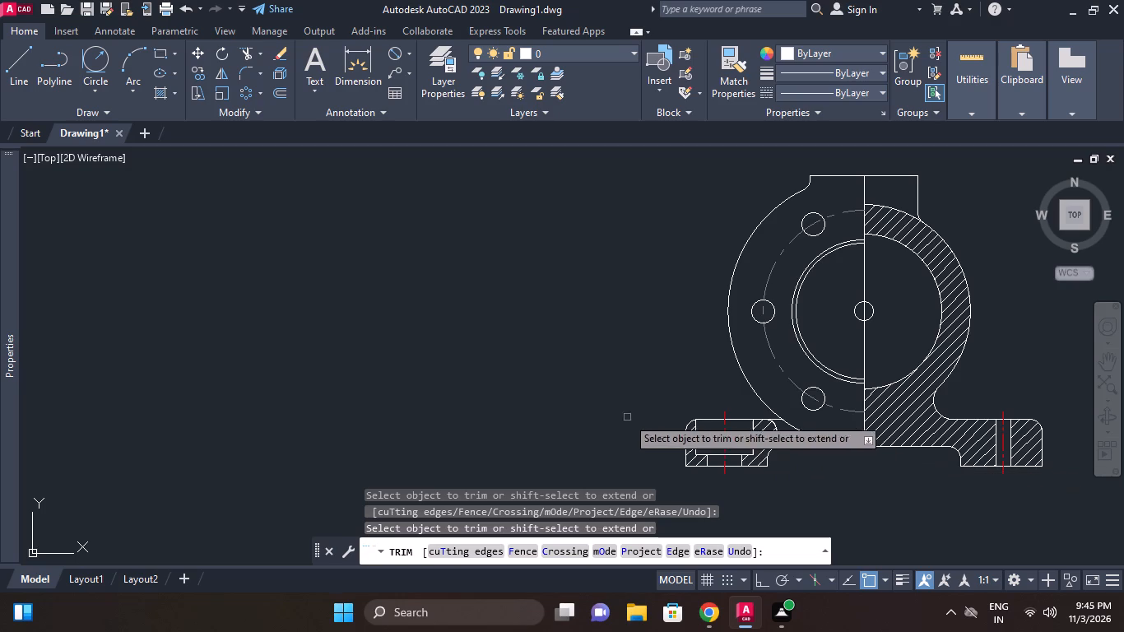
right_click(557, 304)
left_click(586, 308)
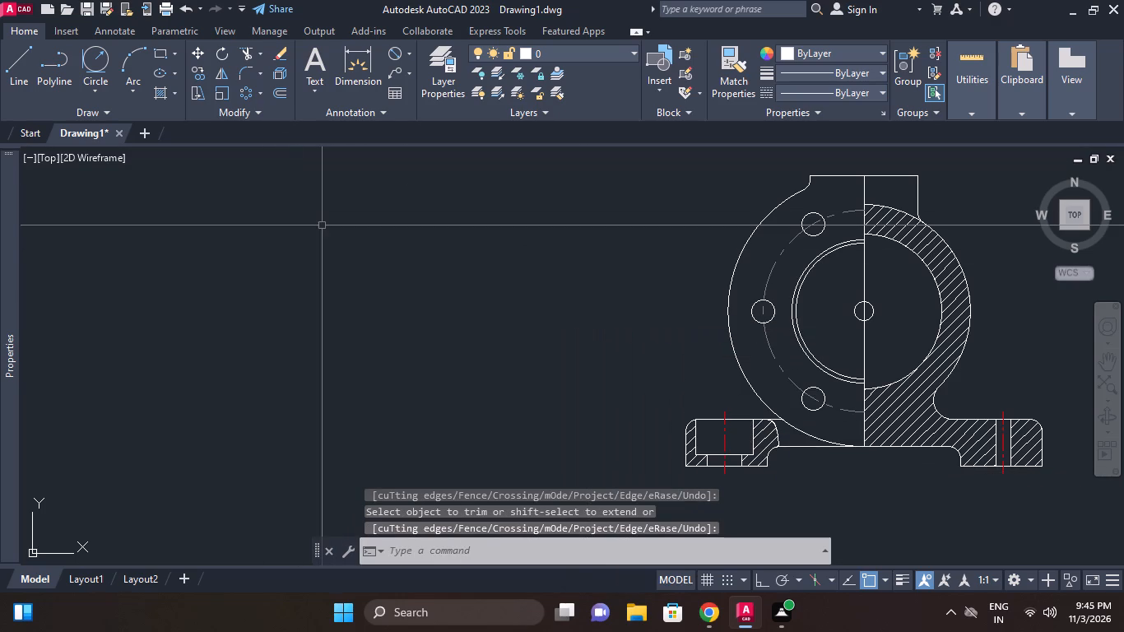
Break the vertical centre line at a point where it meets the upper end of the inner ring arc.
key("b")
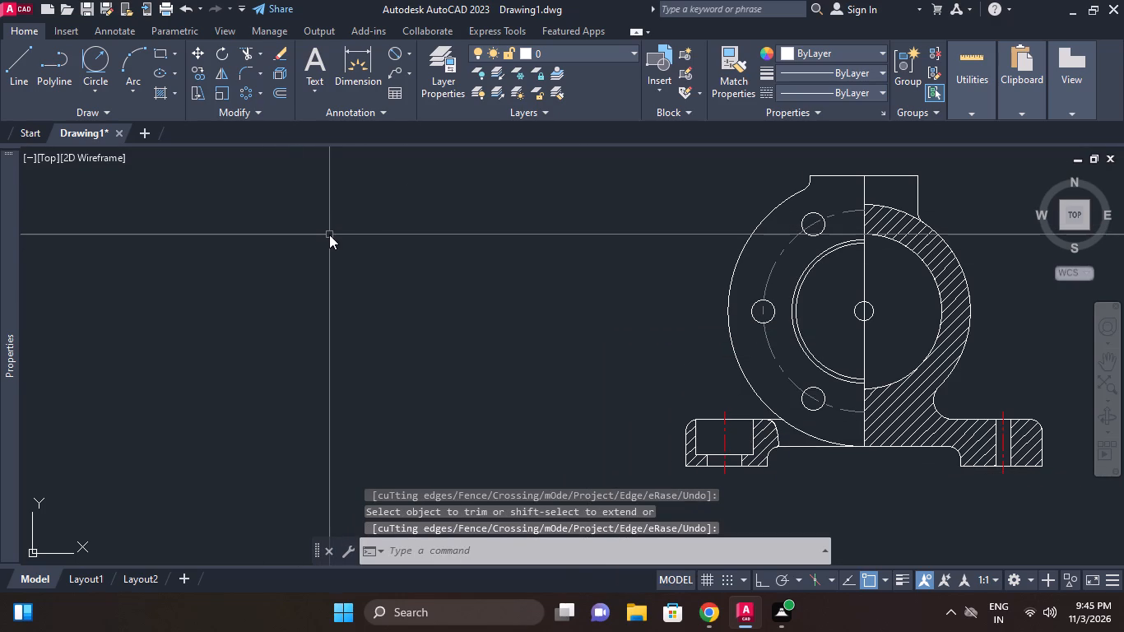
key("r")
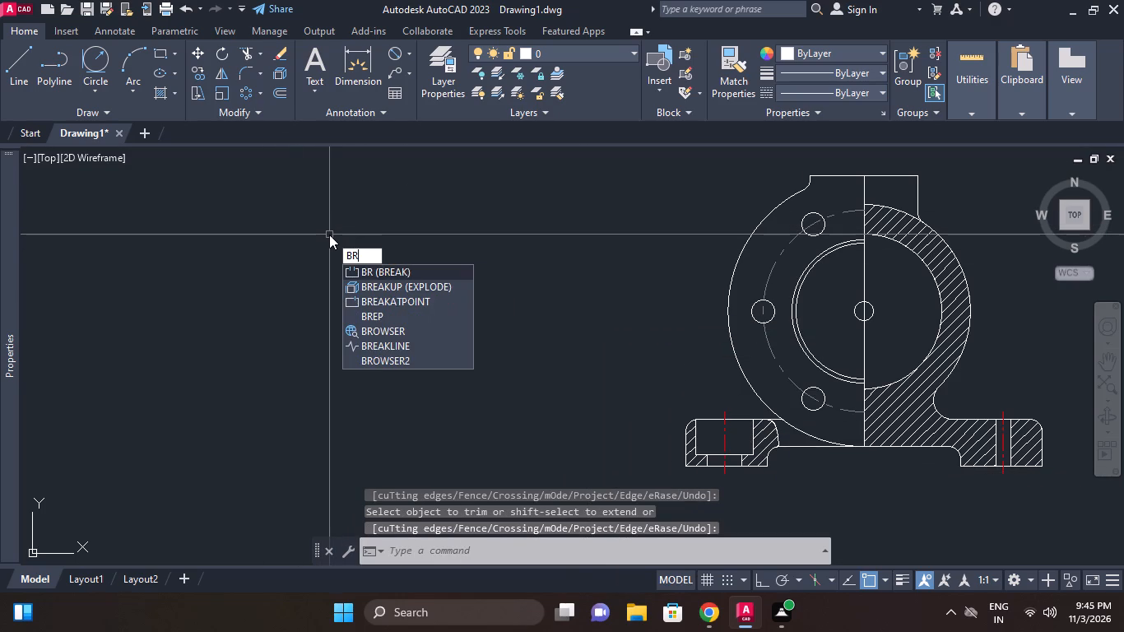
key("Down")
key("Down")
key("Down")
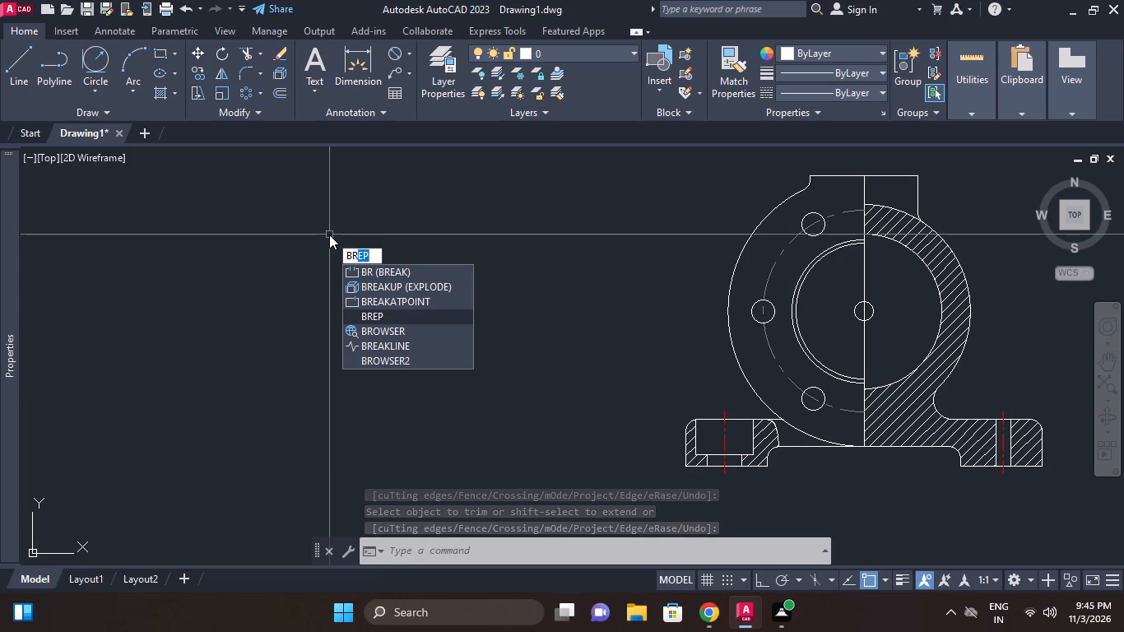
key("Up")
key("Return")
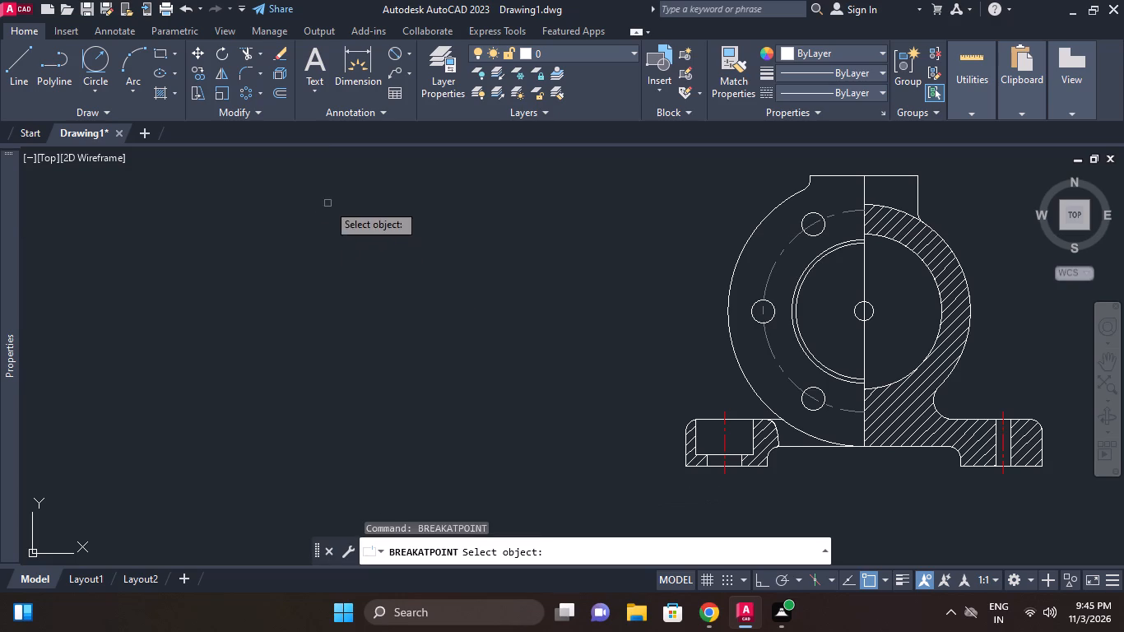
scroll(859, 232, "up", 1)
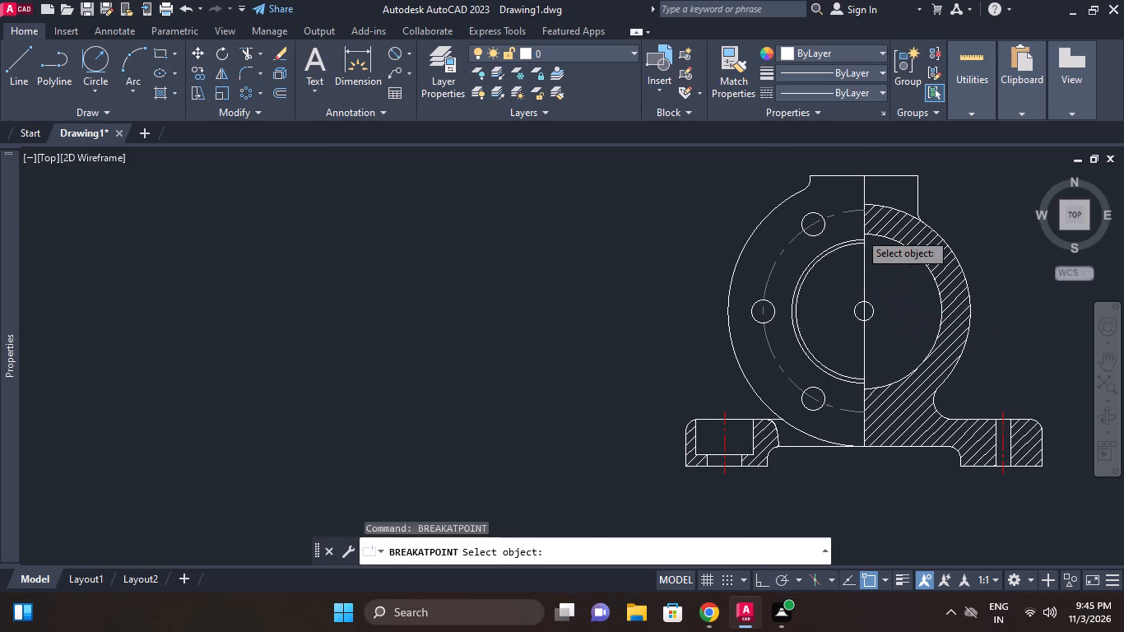
left_click(863, 271)
left_click(870, 264)
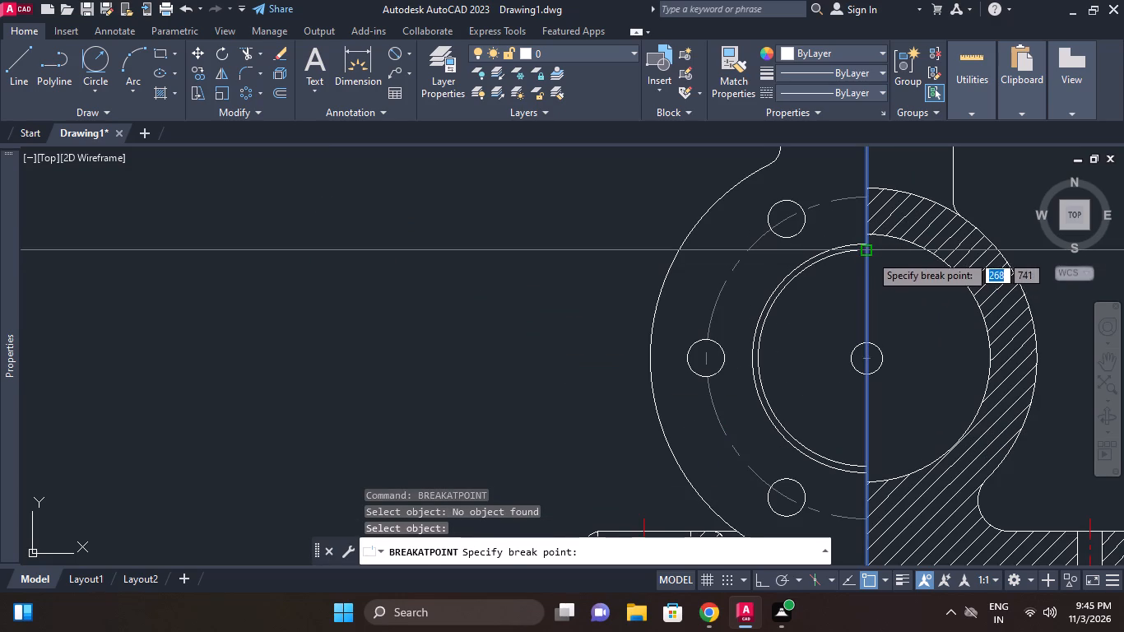
left_click(870, 253)
Break the vertical centre line at a point where it meets the lower end of the inner ring arc.
right_click(873, 258)
left_click(908, 261)
middle_click_drag(885, 425, 894, 387)
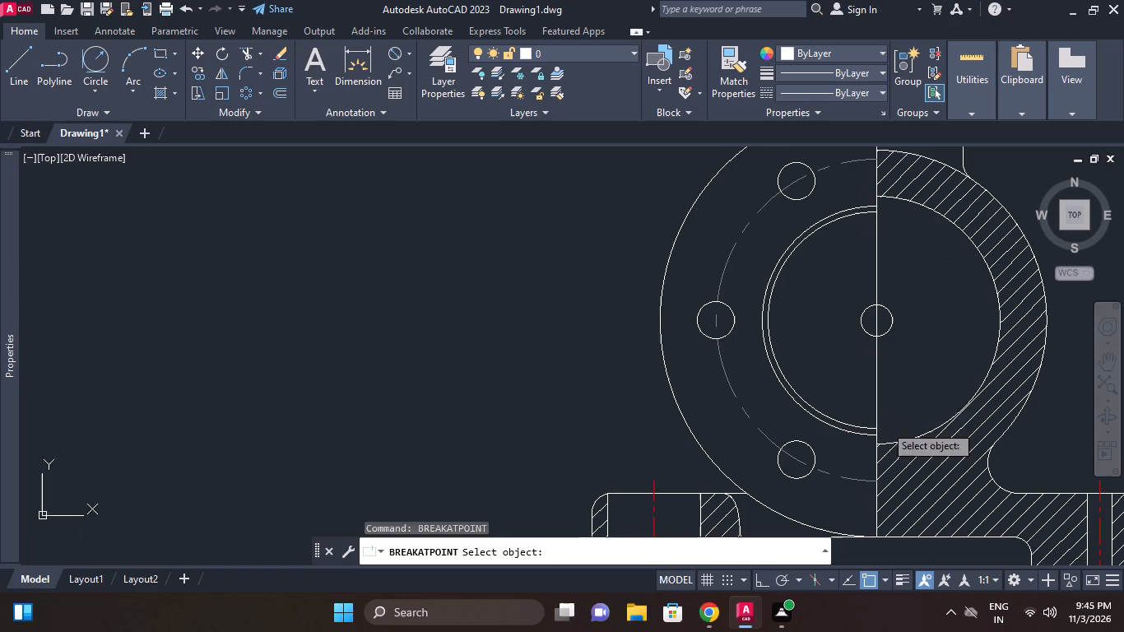
left_click(879, 410)
left_click(879, 423)
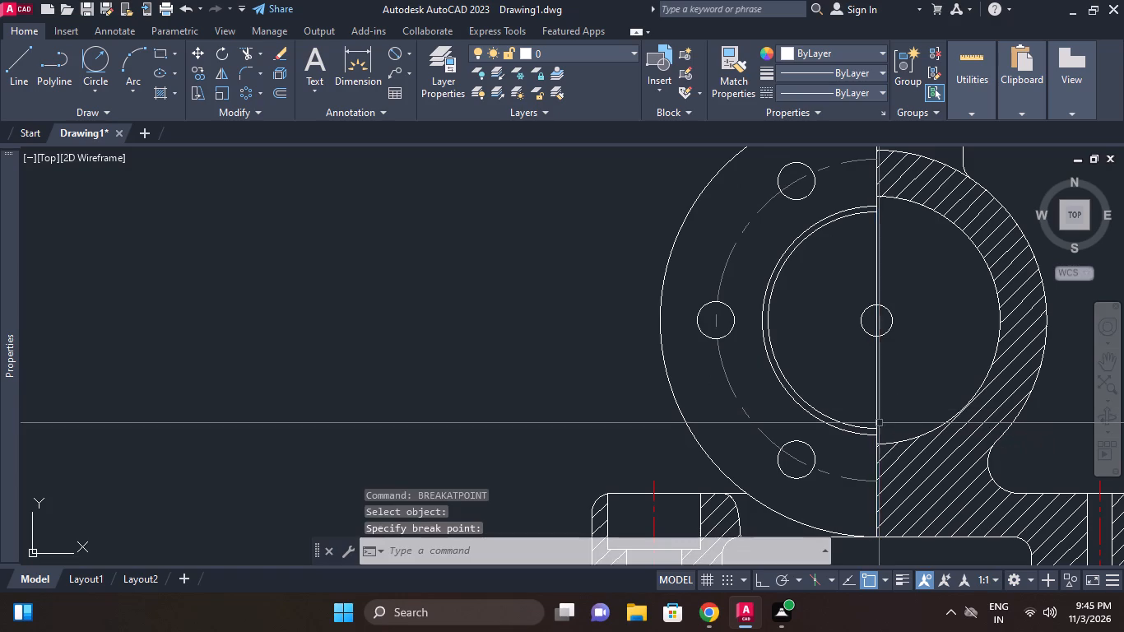
Set the linetype of the vertical segment inside the inner ring to CENTER.
left_click(885, 374)
left_click(866, 369)
left_click(805, 92)
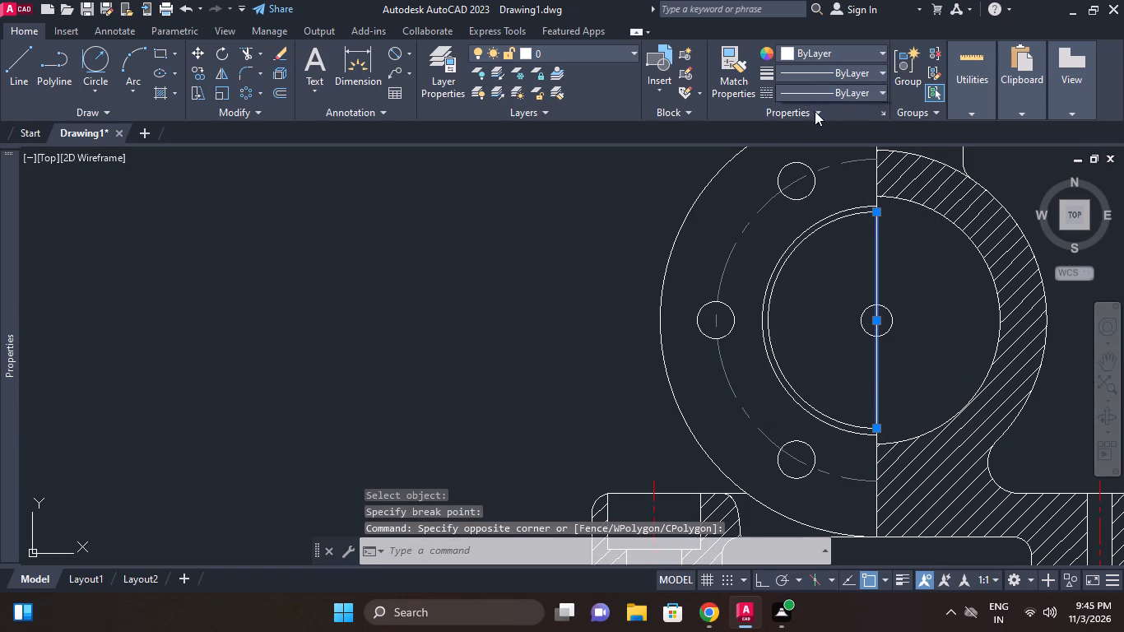
left_click(840, 156)
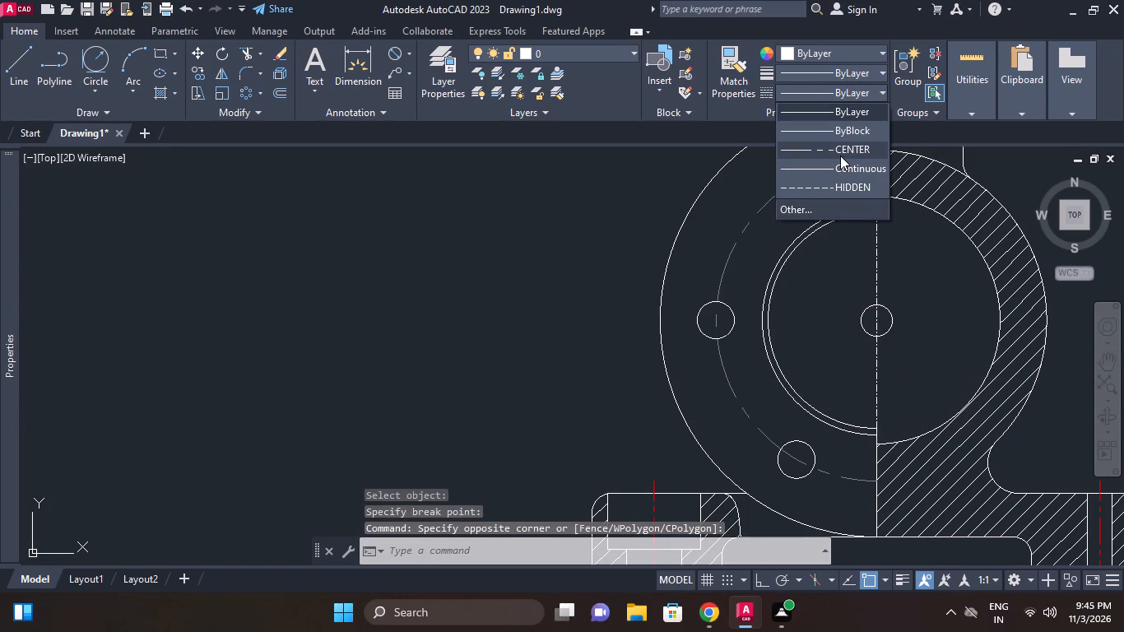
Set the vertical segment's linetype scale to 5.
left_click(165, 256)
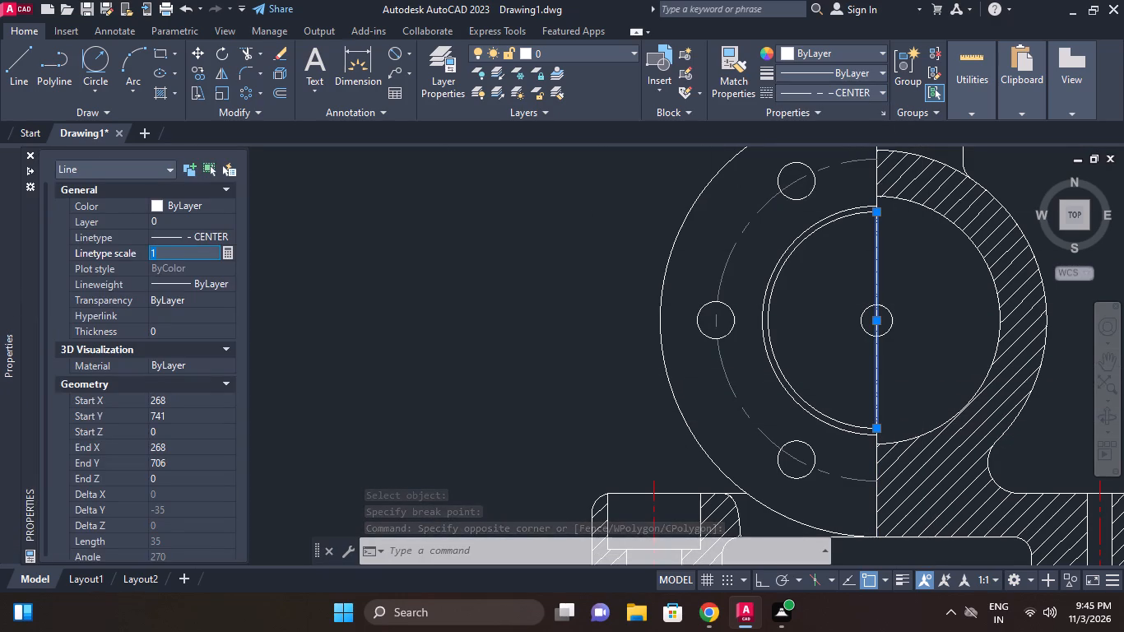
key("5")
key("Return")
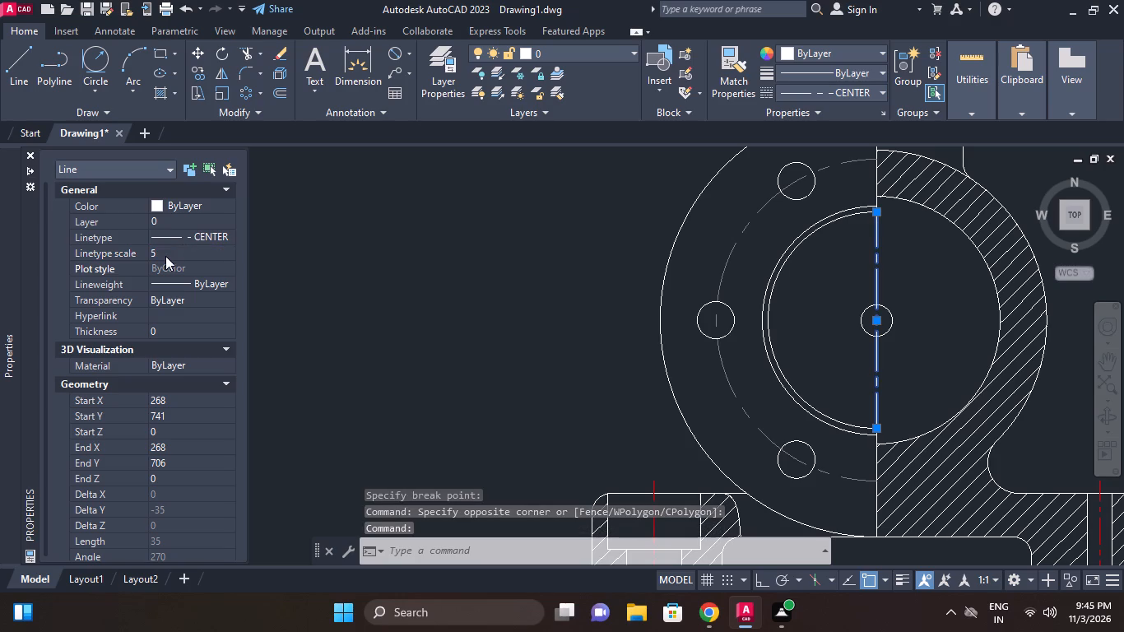
Set the vertical segment's linetype scale to 3.5.
left_click(209, 250)
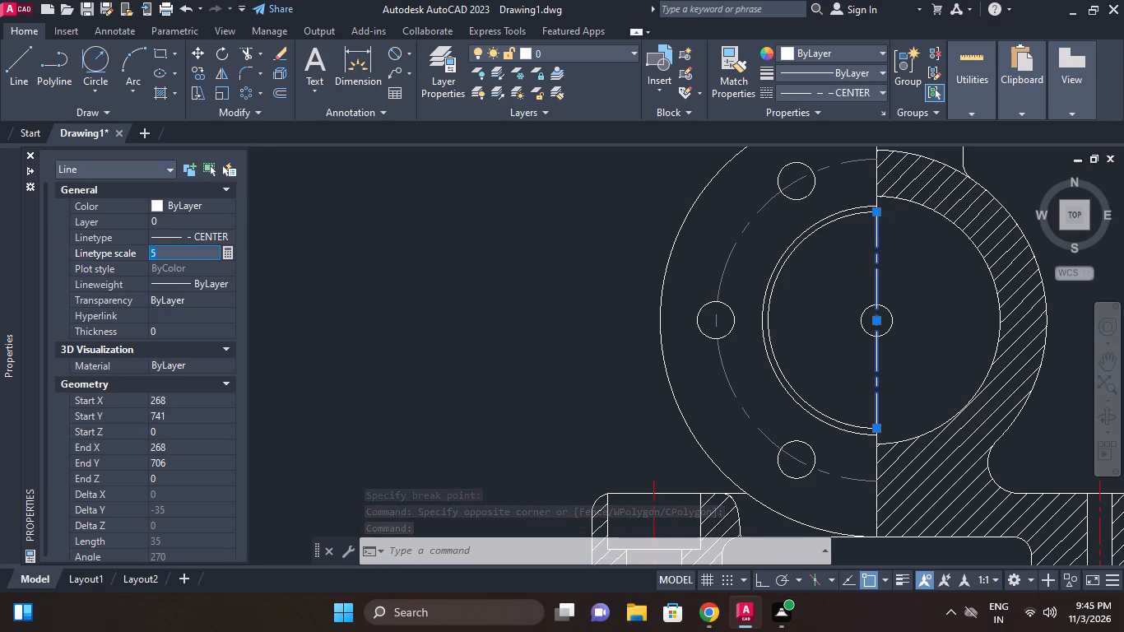
type("3.5")
key("Return")
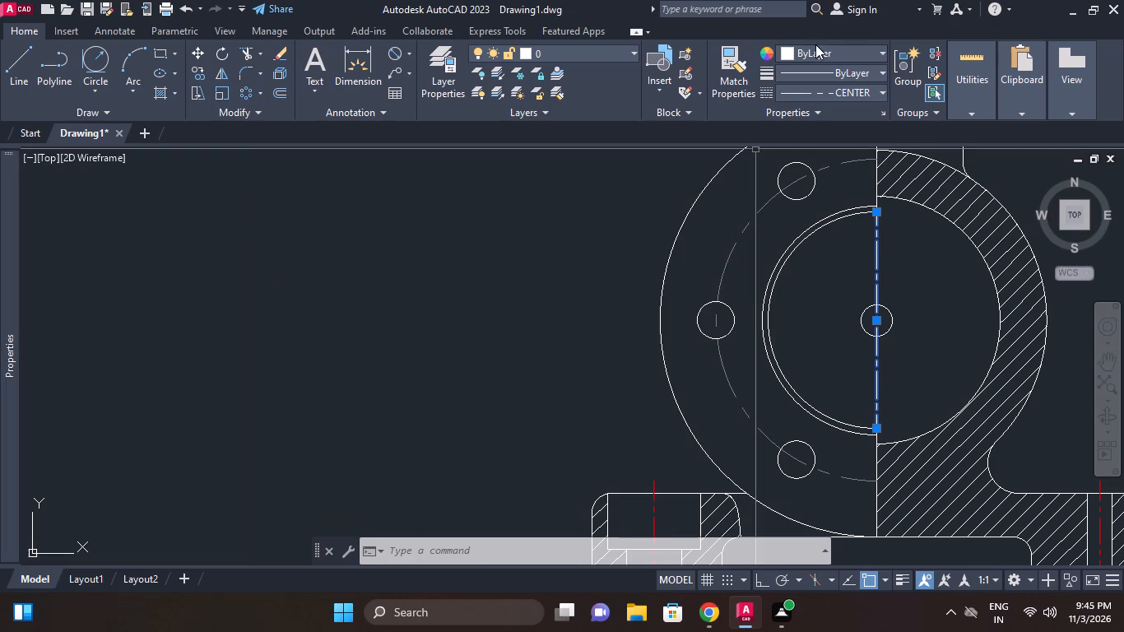
Change the vertical centre segment's colour to red and deselect it.
left_click(816, 53)
left_click(786, 207)
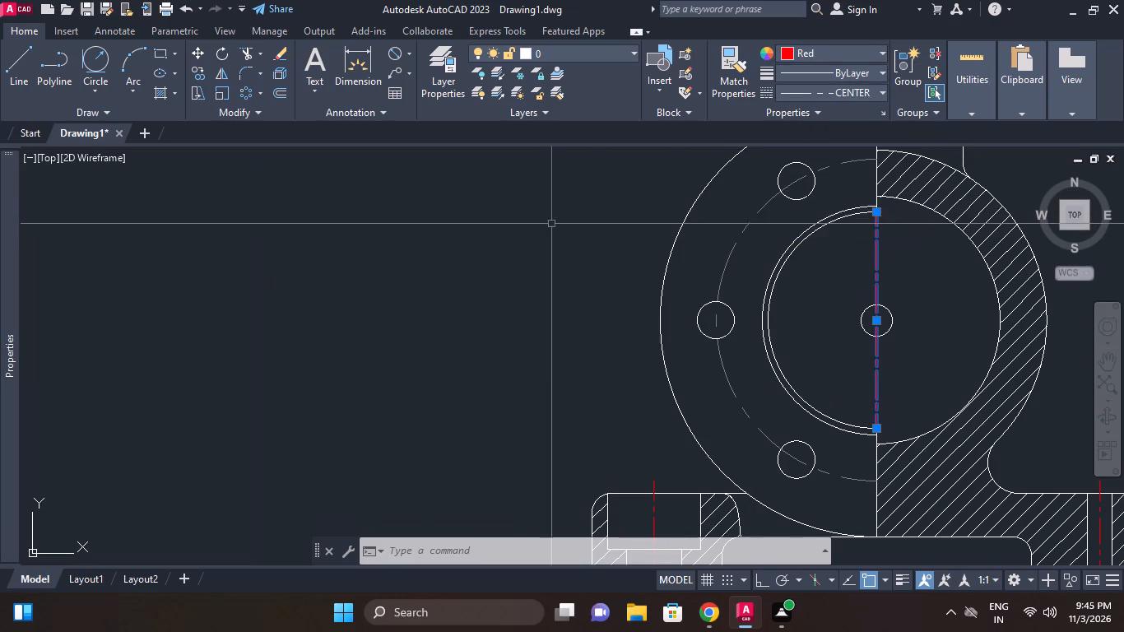
key("Escape")
key("Escape")
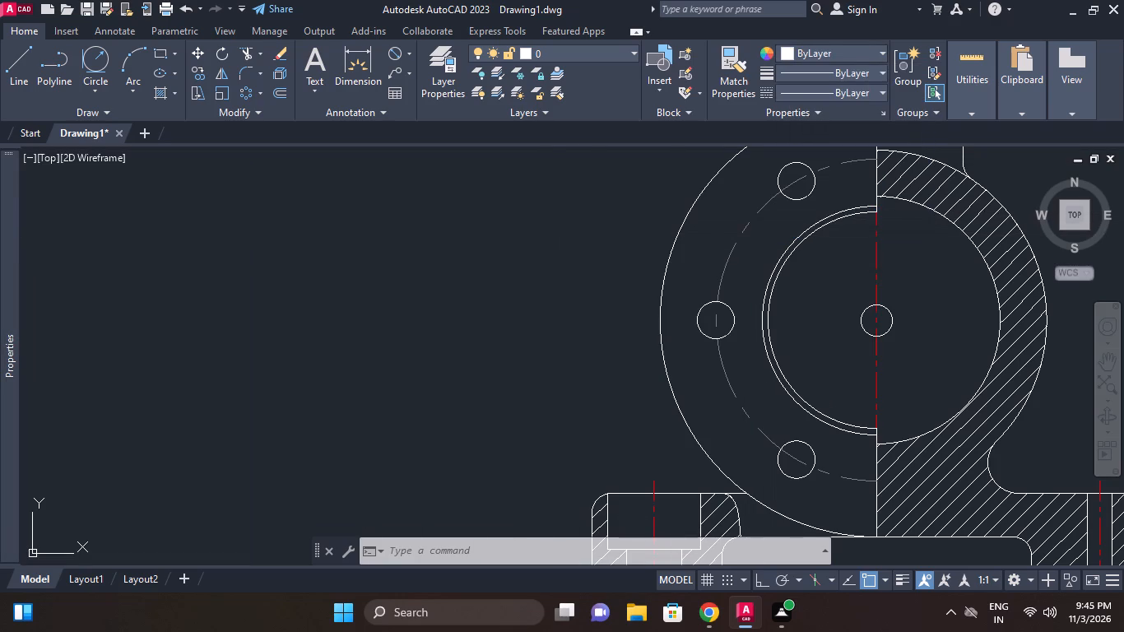
Draw a horizontal line about 58 mm long from the left bolt hole's left quadrant, through the bore centre, past the hatched outer edge.
key("l")
key("space")
scroll(541, 236, "up", 1)
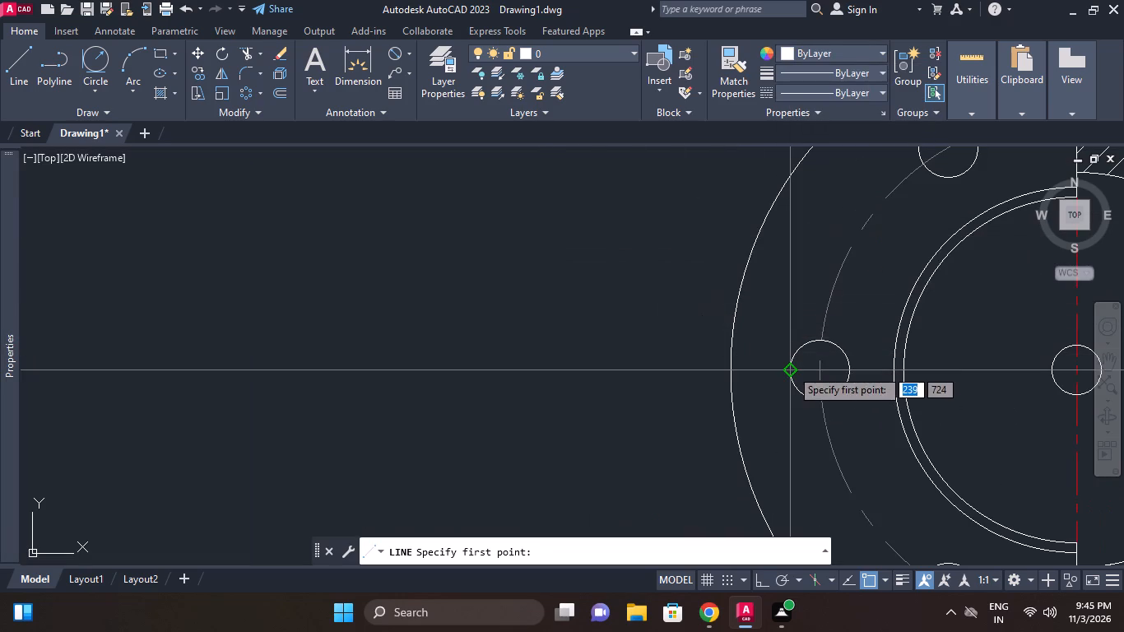
left_click(791, 369)
middle_click_drag(889, 365, 370, 295)
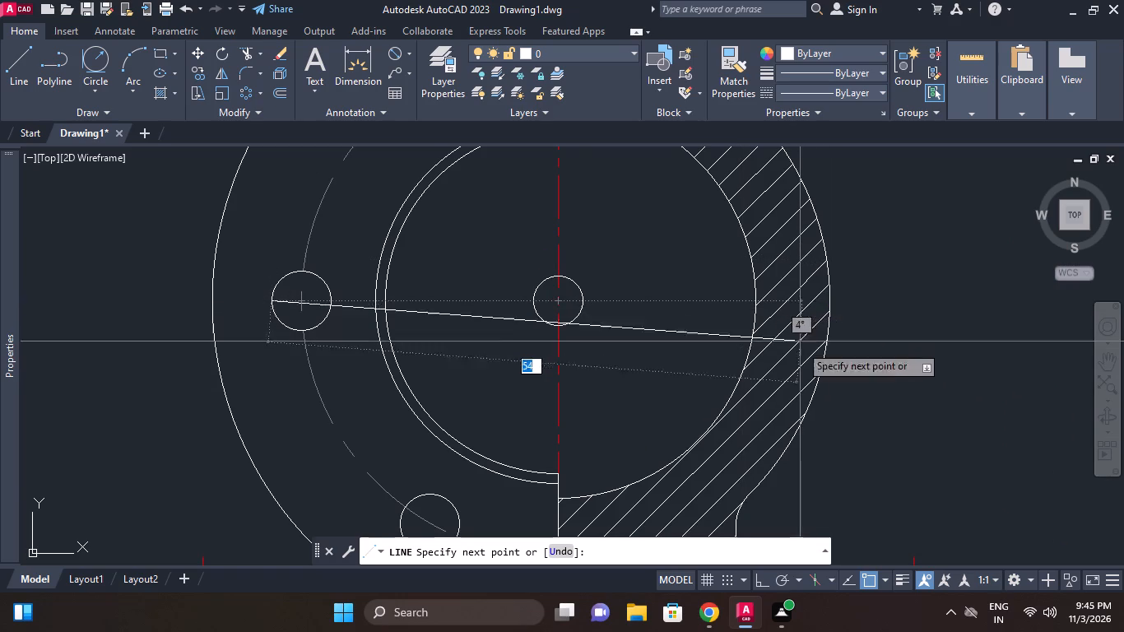
left_click(764, 579)
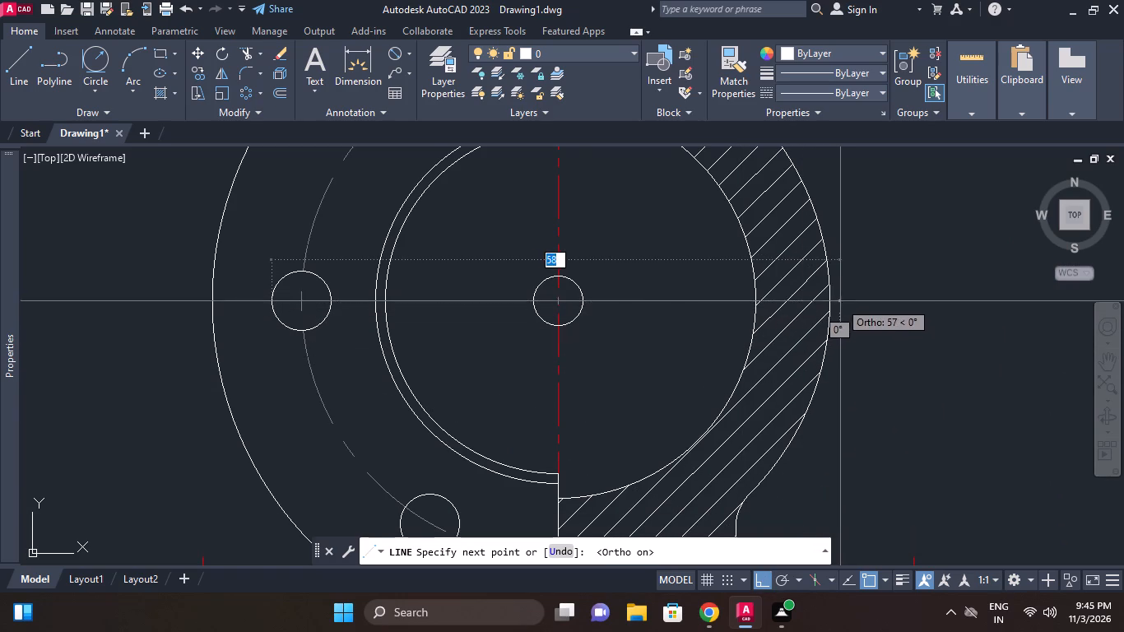
left_click(840, 300)
right_click(869, 264)
left_click(890, 292)
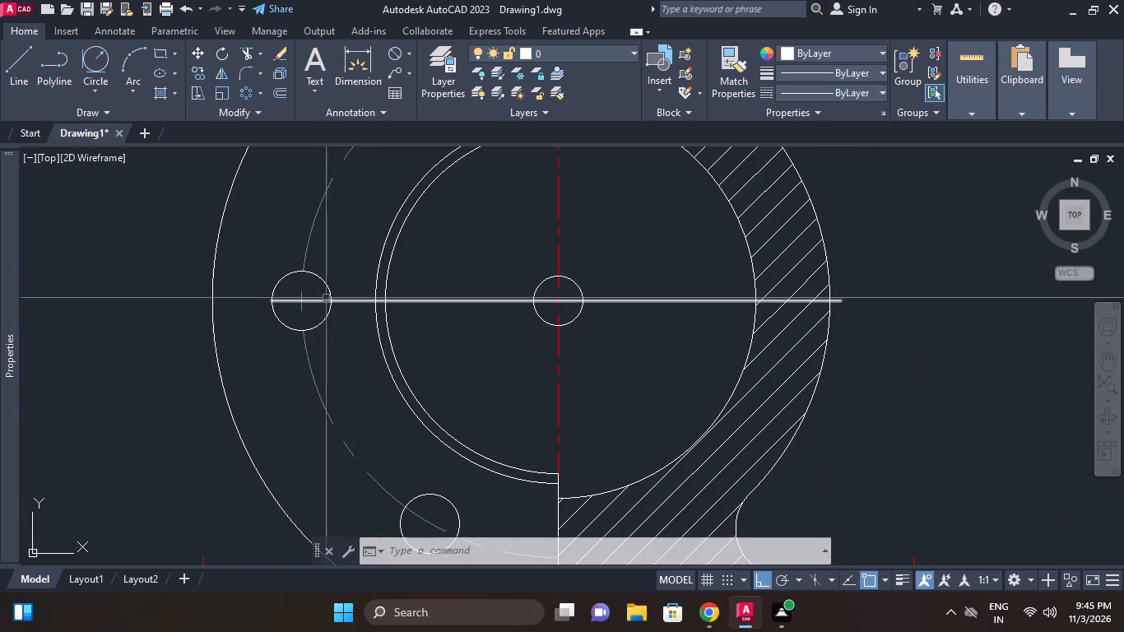
Stretch the horizontal line's left end about 2 mm outward beyond the left bolt hole and deselect the line.
left_click(318, 300)
left_click(273, 303)
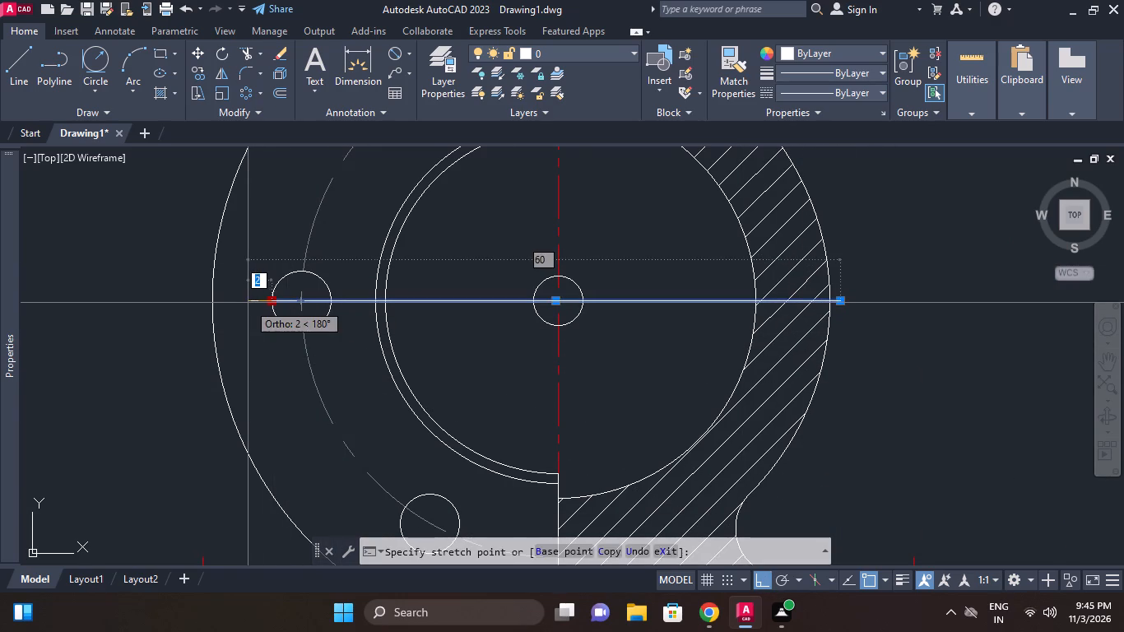
left_click(248, 303)
right_click(578, 357)
left_click(639, 440)
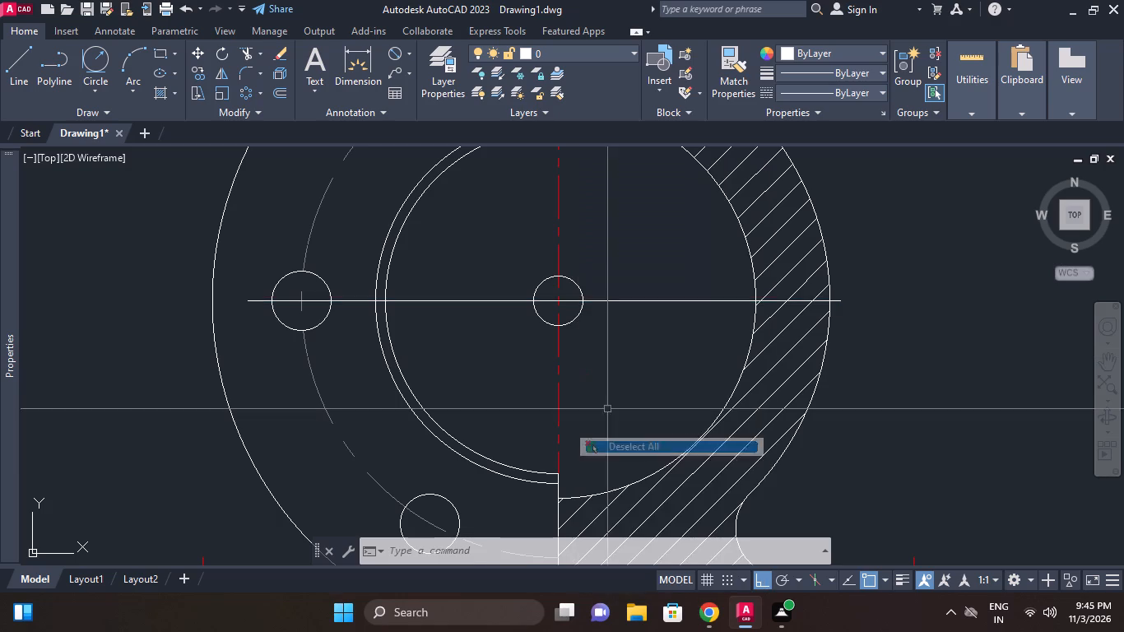
Match the horizontal line's properties to the red CENTER vertical line through the bore.
left_click_drag(607, 402, 598, 401)
left_click(553, 388)
left_click(727, 86)
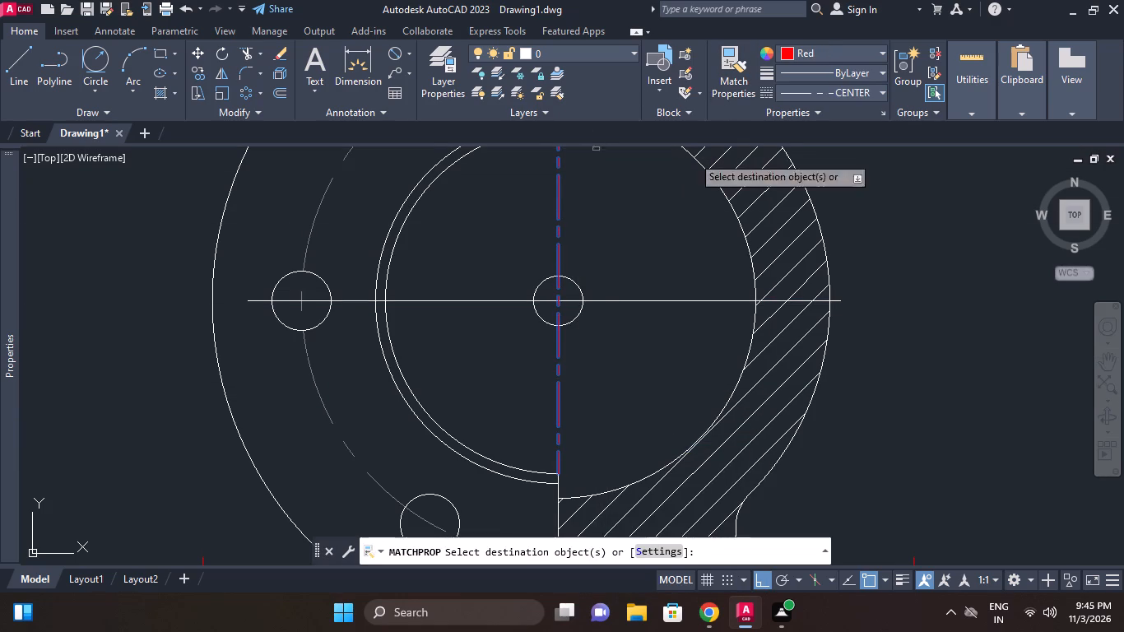
left_click(669, 318)
left_click(651, 278)
right_click(651, 265)
left_click(686, 269)
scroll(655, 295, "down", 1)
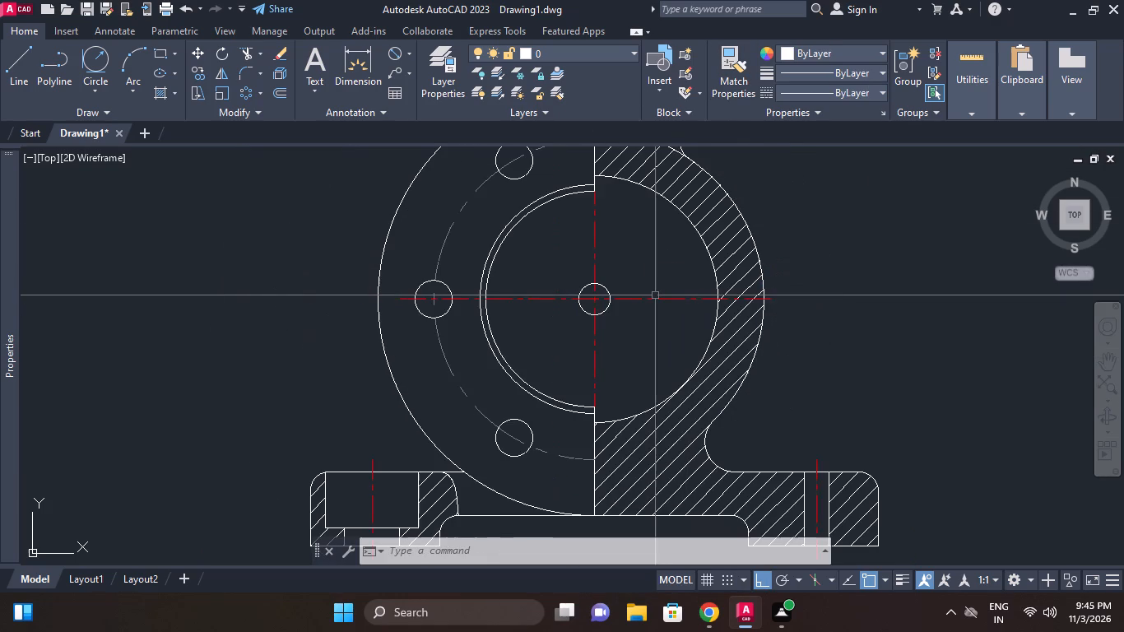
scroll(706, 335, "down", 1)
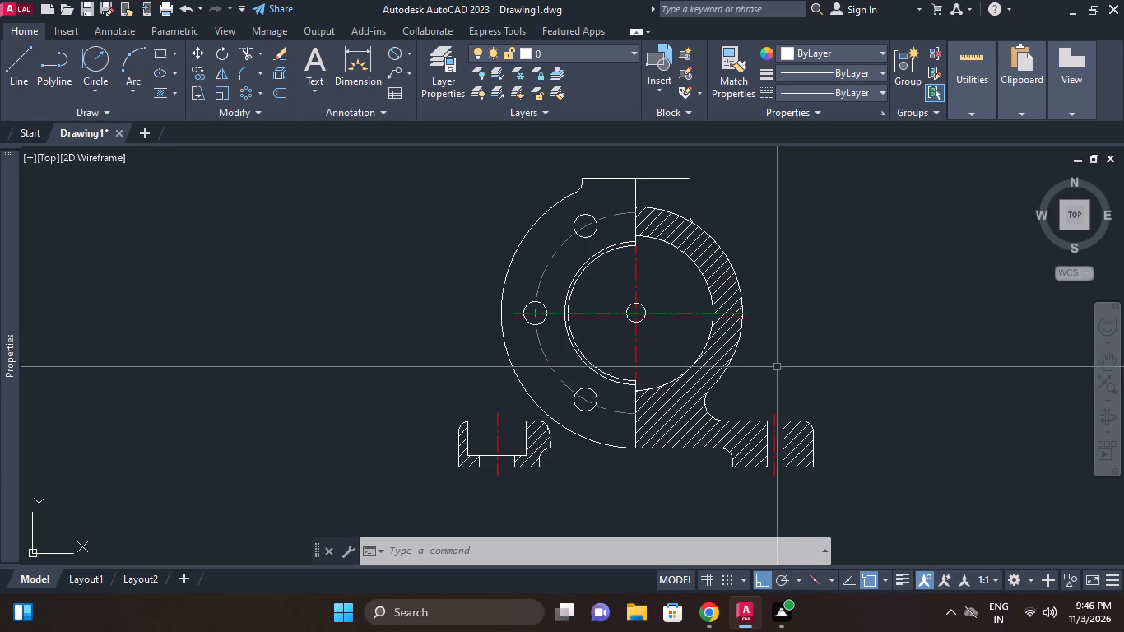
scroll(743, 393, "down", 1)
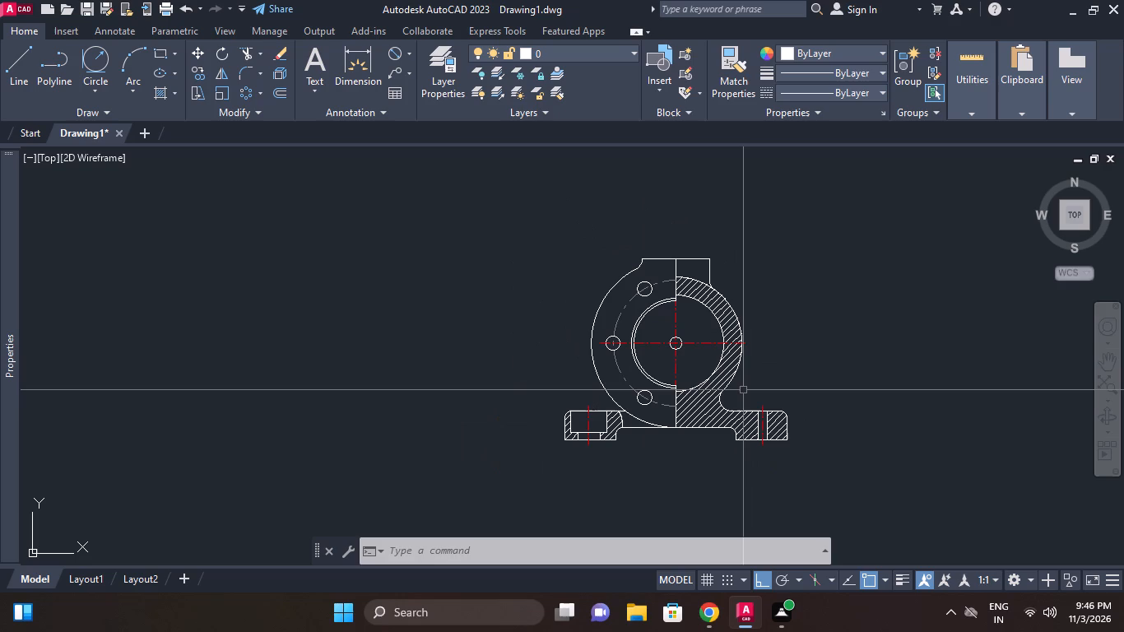
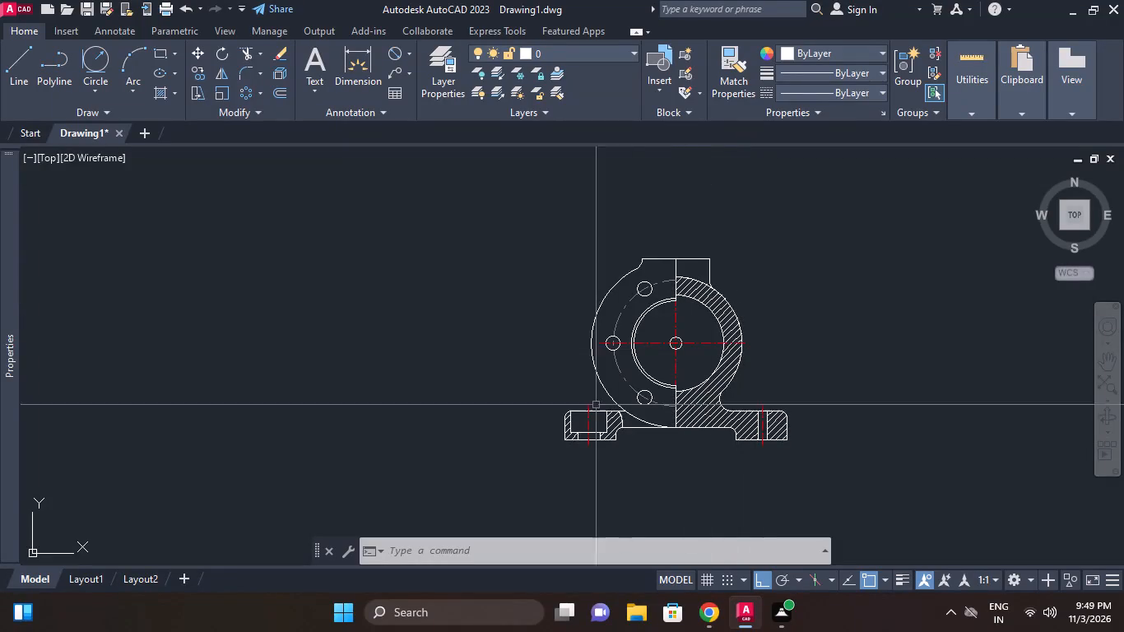
Start a horizontal construction line beside the finished split part view, using the XLINE command's Hor option.
middle_click_drag(731, 462, 766, 438)
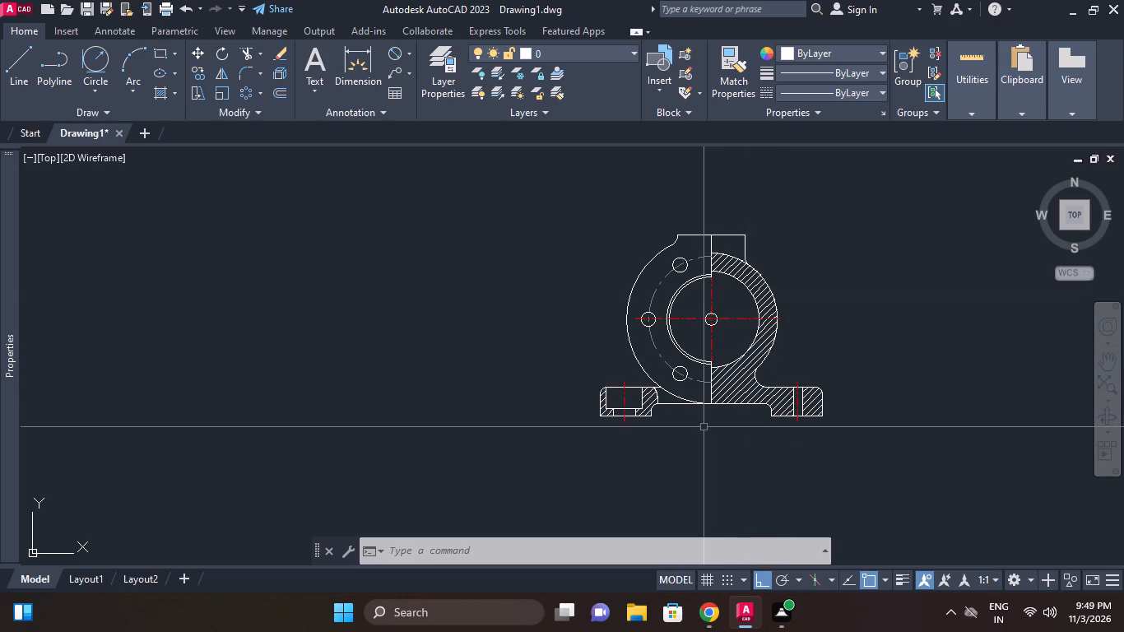
left_click(92, 116)
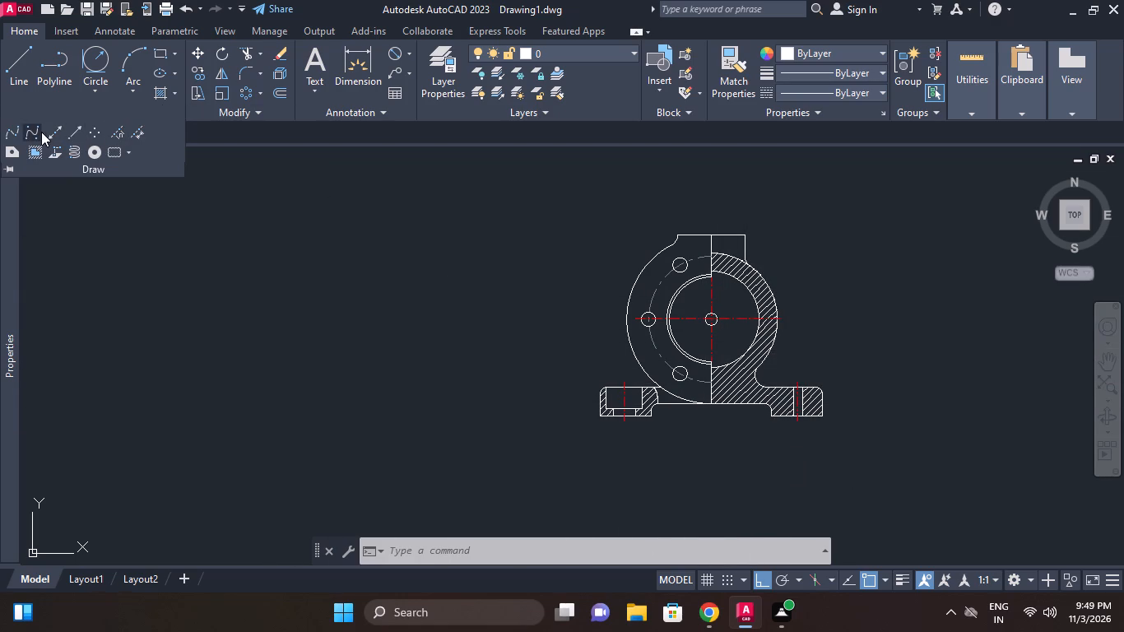
left_click(49, 132)
left_click(548, 547)
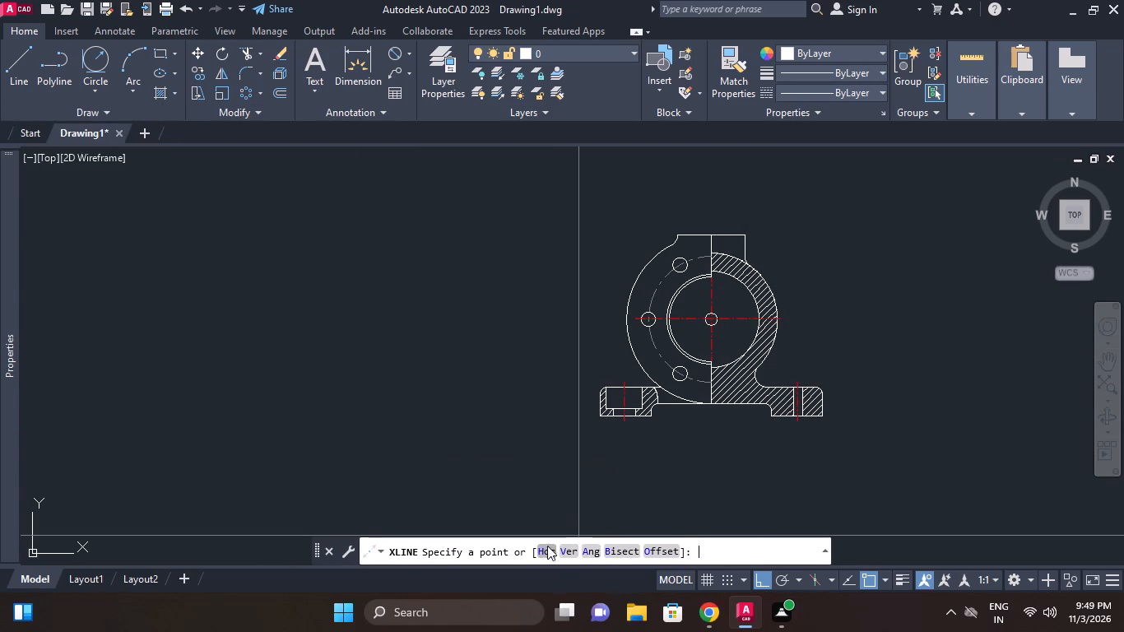
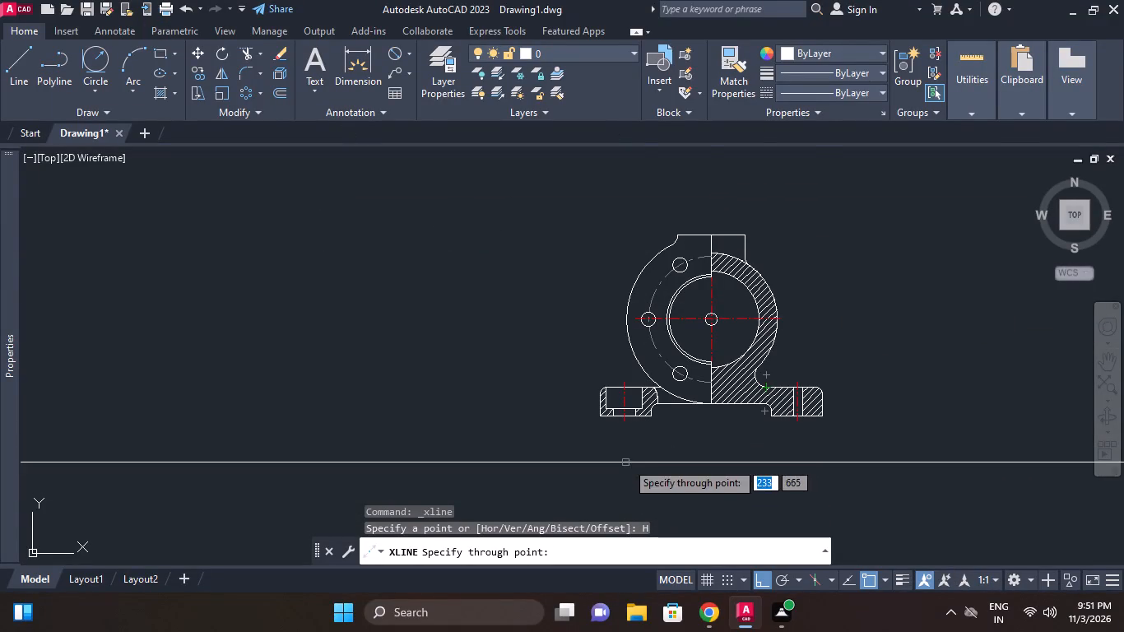
Place horizontal construction lines through the split view's base bottom edge and its top edge.
scroll(648, 451, "up", 1)
left_click(654, 396)
scroll(746, 391, "down", 1)
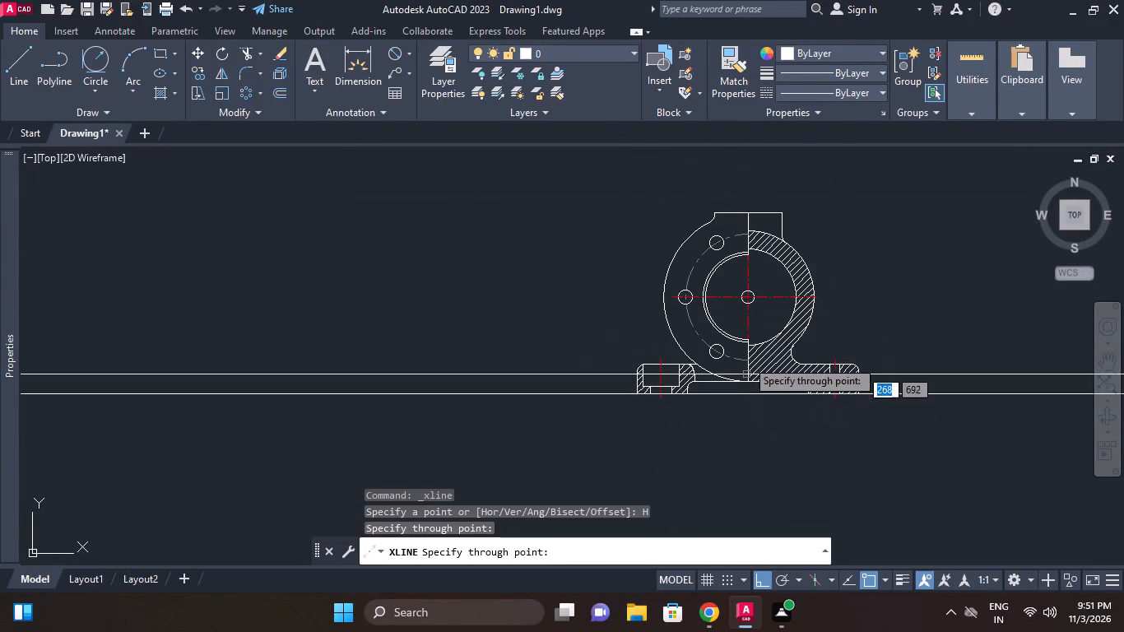
middle_click_drag(666, 342, 660, 383)
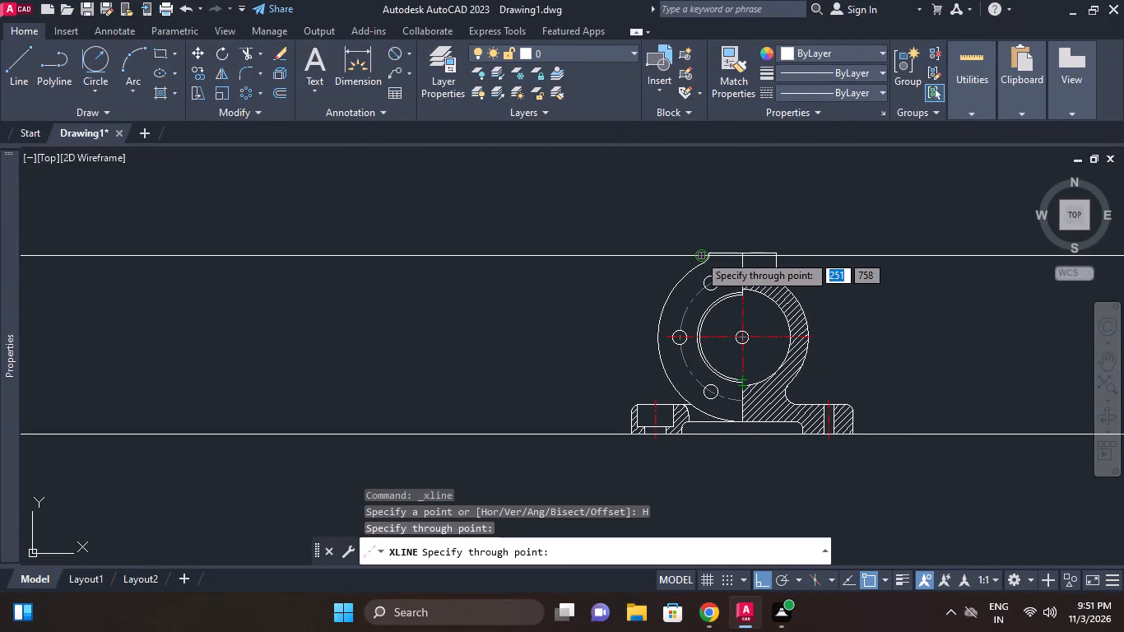
left_click(709, 249)
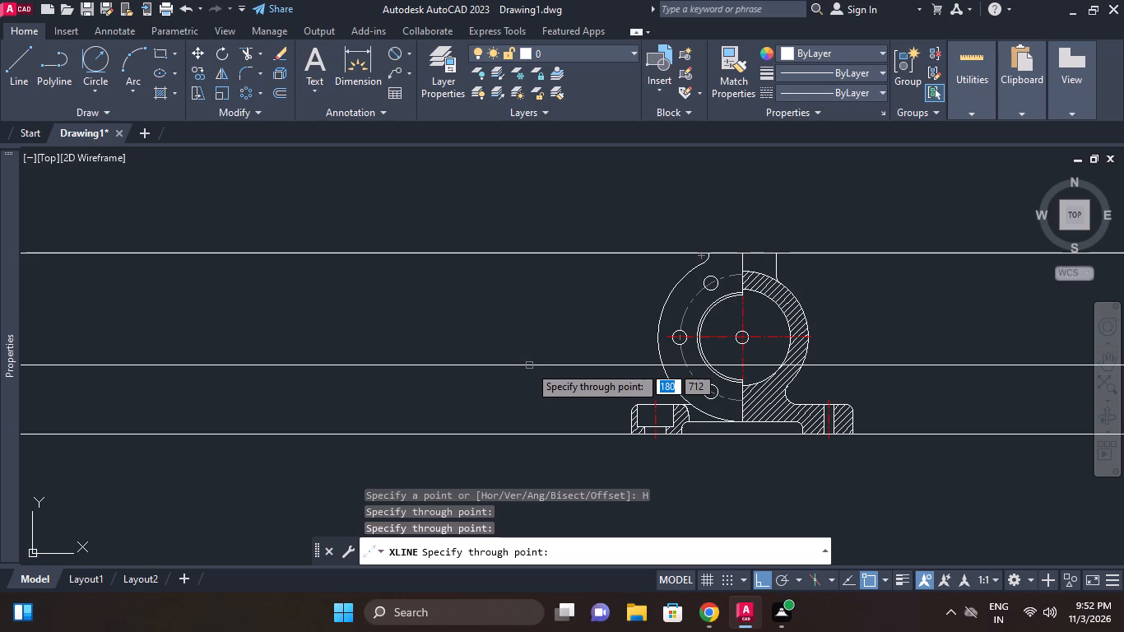
key("Escape")
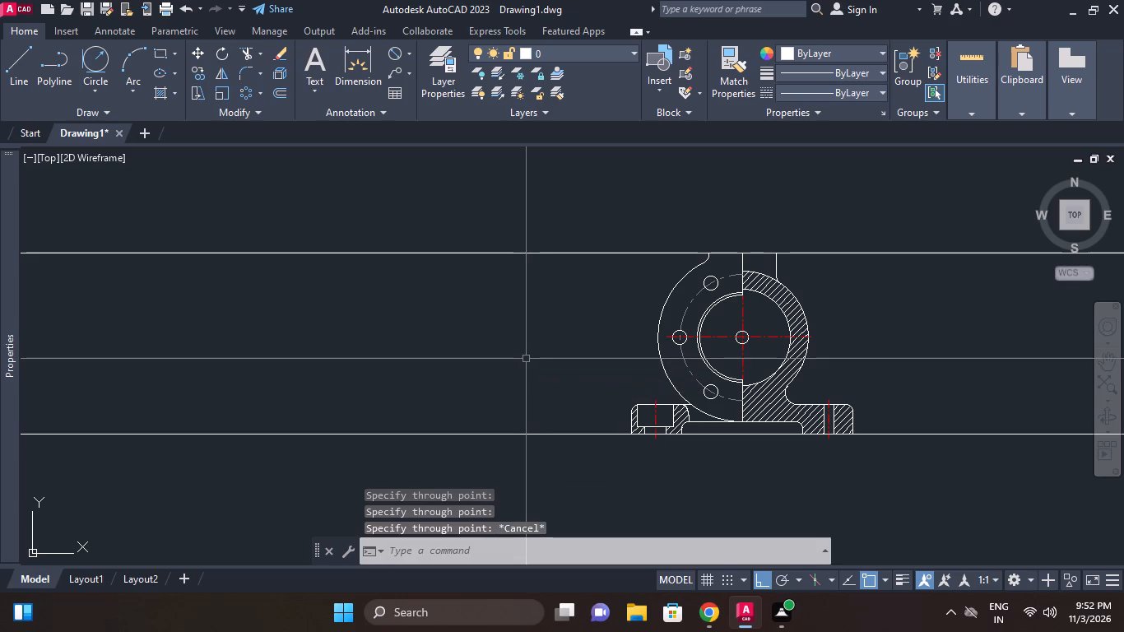
Draw a vertical construction line in the empty space just beside the split view's counterbored base flange.
right_click(425, 332)
left_click(496, 3)
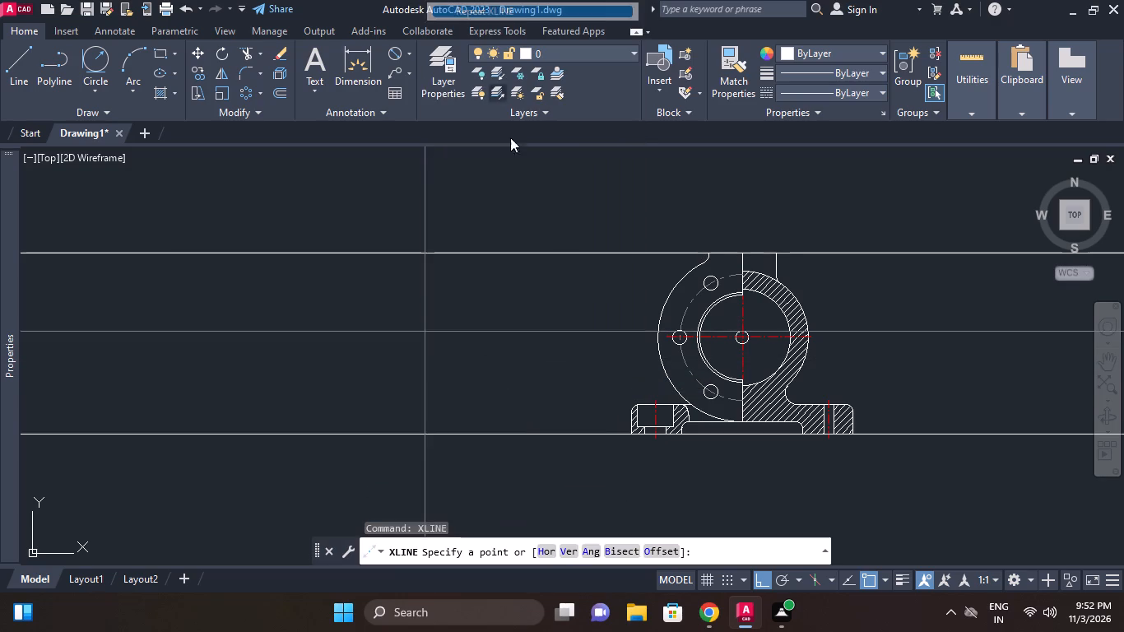
left_click(571, 555)
left_click(563, 437)
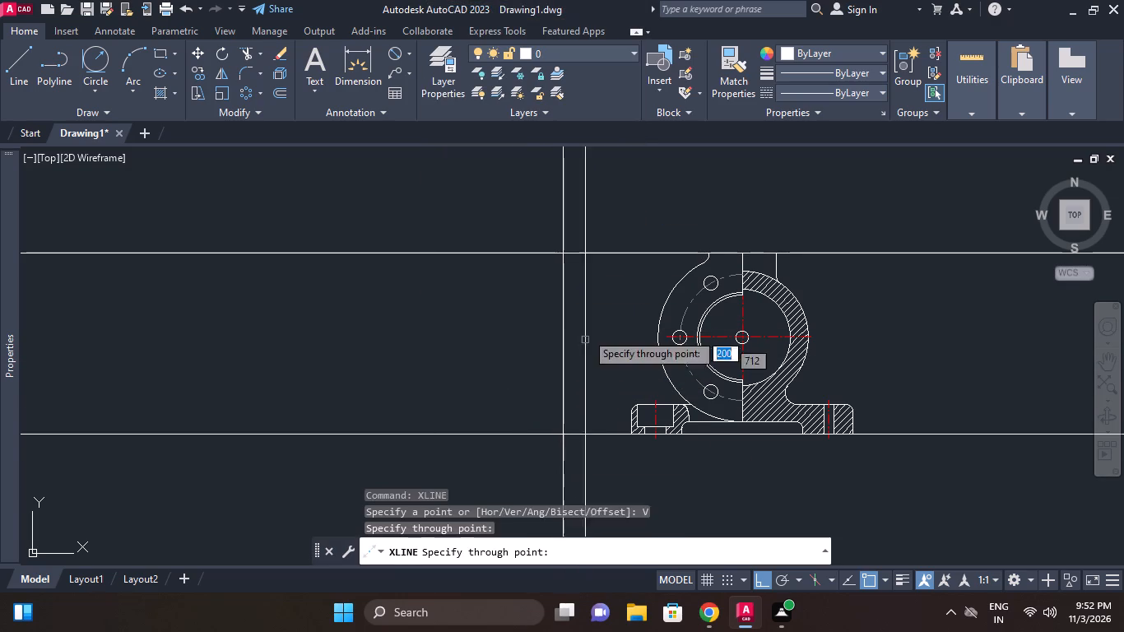
right_click(590, 320)
Offset the vertical construction line by 95 mm on the side away from the split view.
left_click(274, 87)
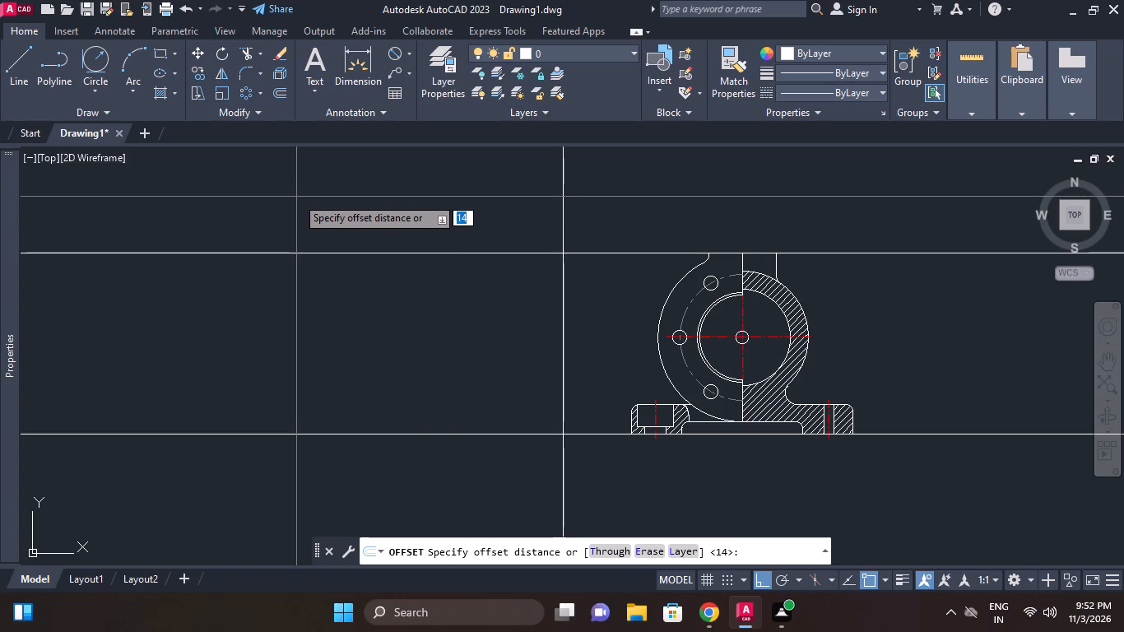
type("95")
key("Return")
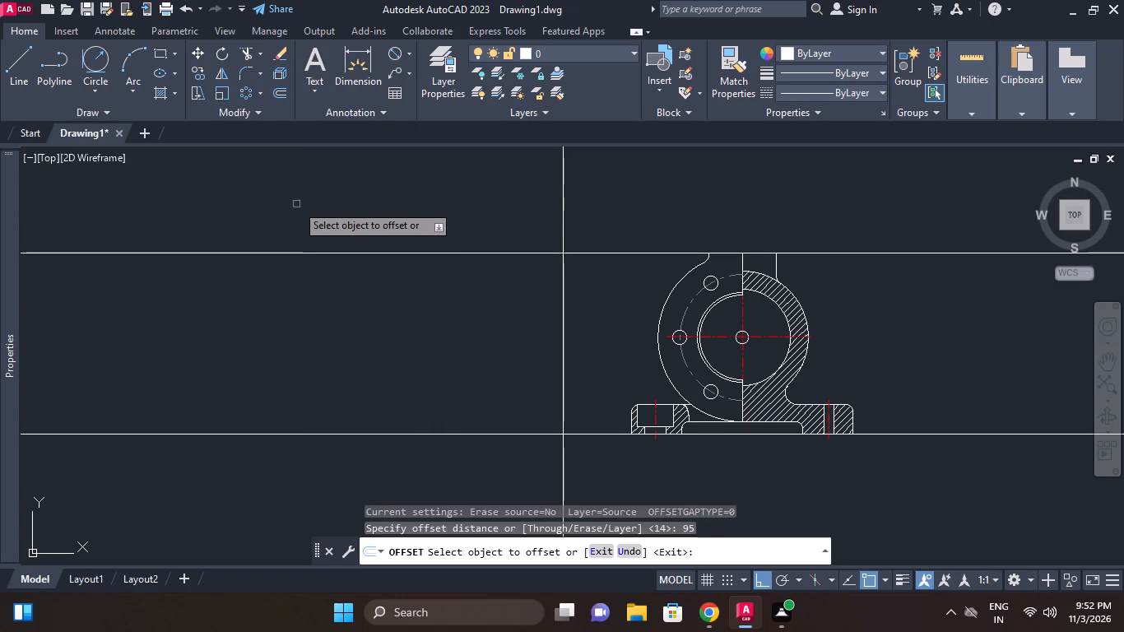
left_click(565, 226)
left_click(518, 202)
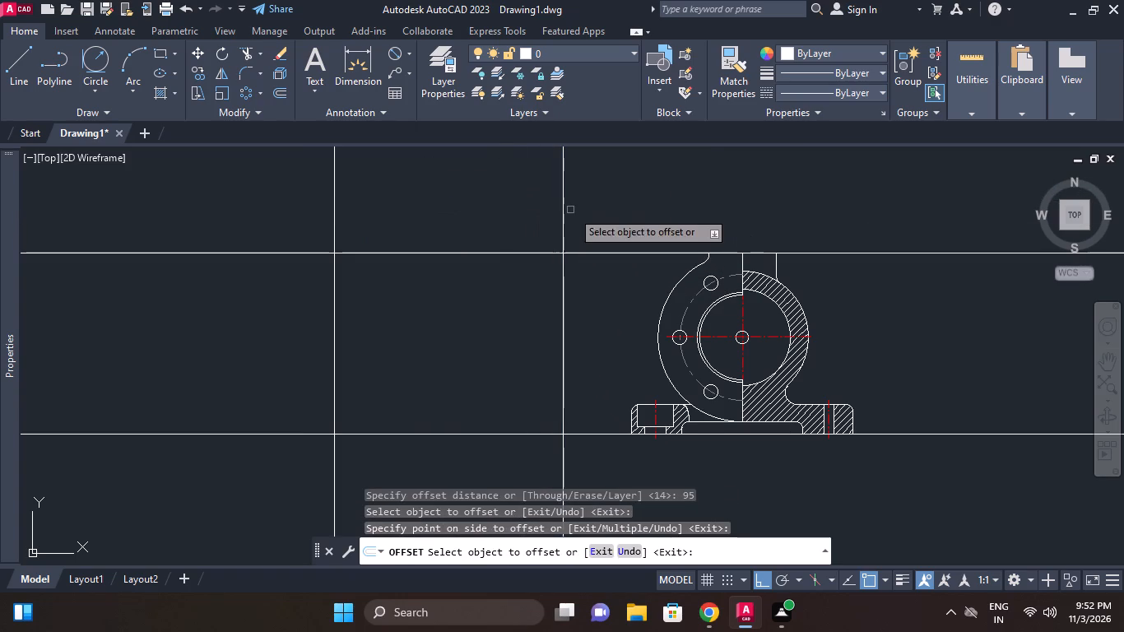
right_click(568, 211)
left_click(643, 222)
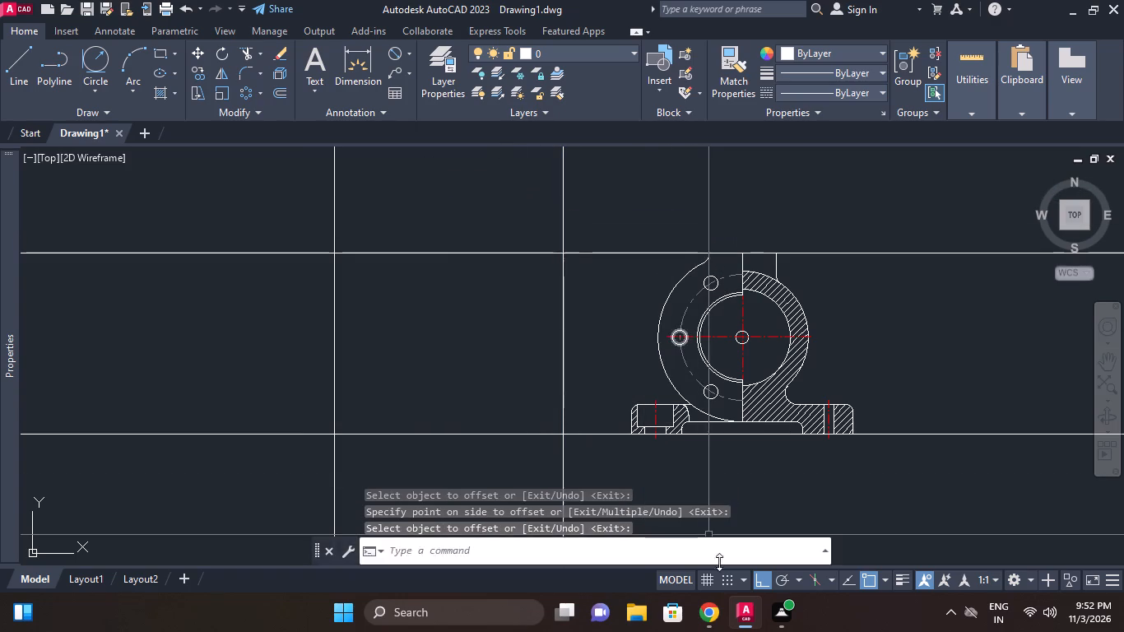
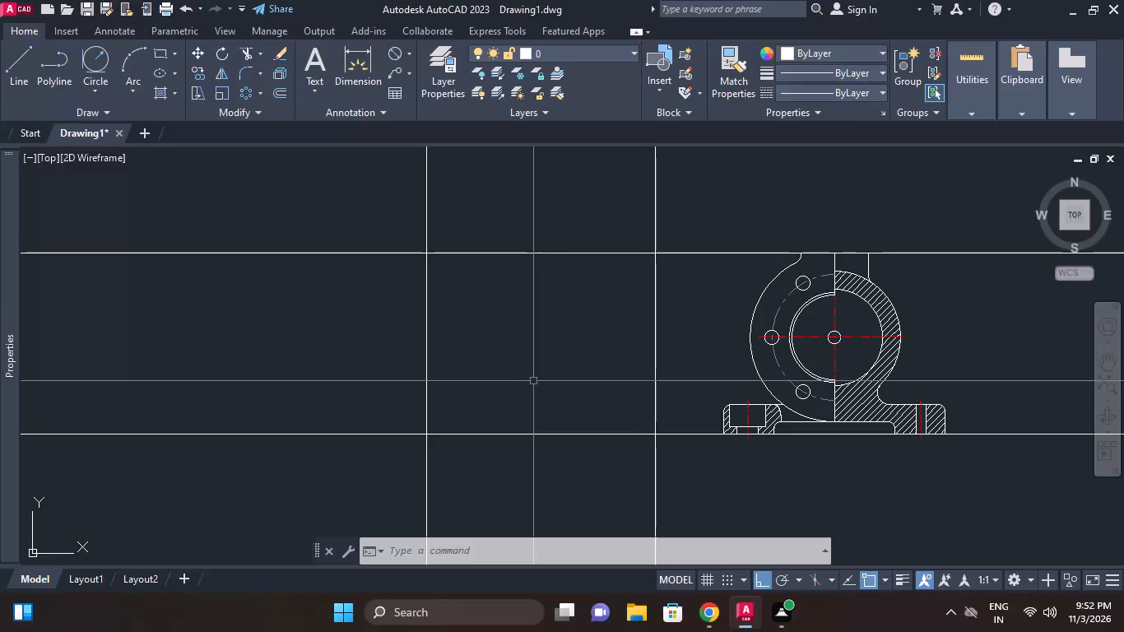
Check the horizontal distance between the two vertical construction lines with a linear dimension, without placing it.
left_click(406, 53)
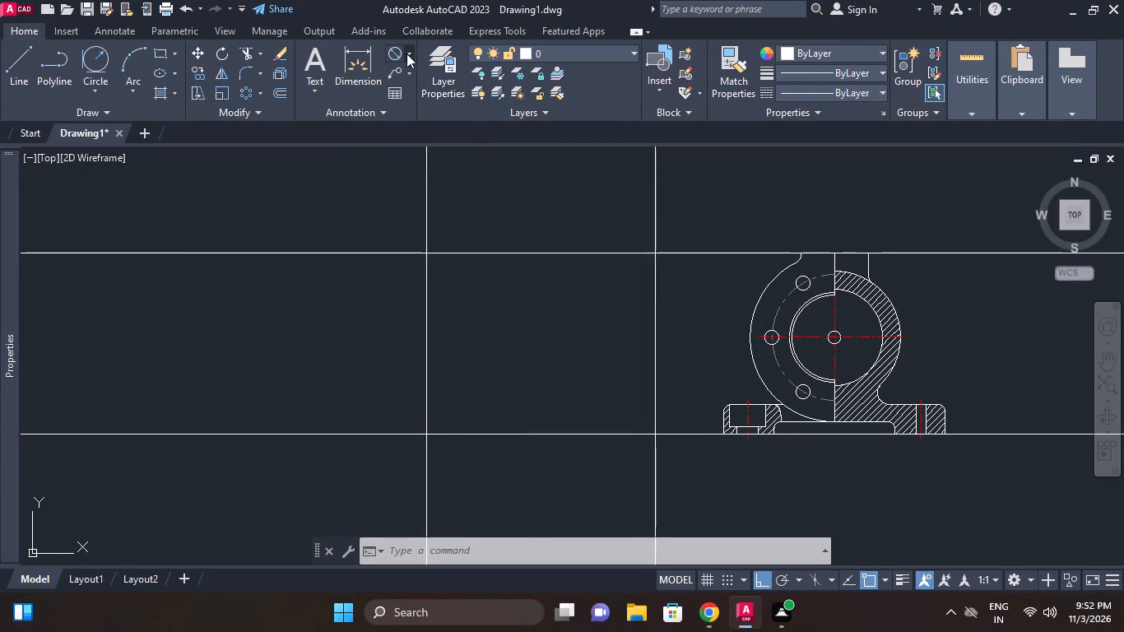
left_click(416, 72)
left_click(430, 481)
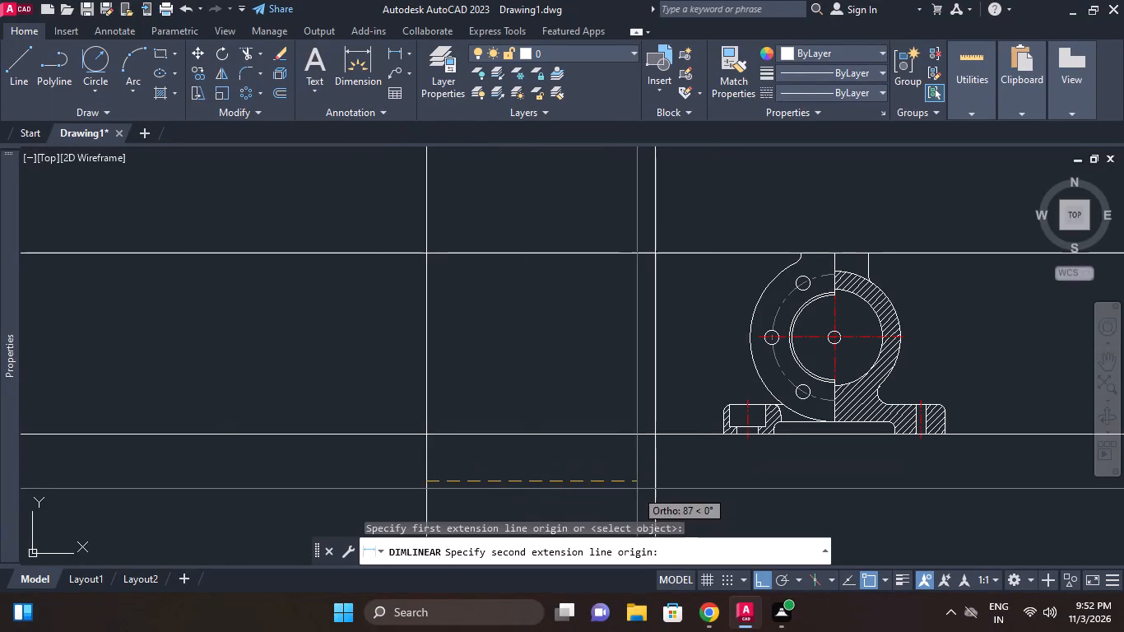
left_click(657, 480)
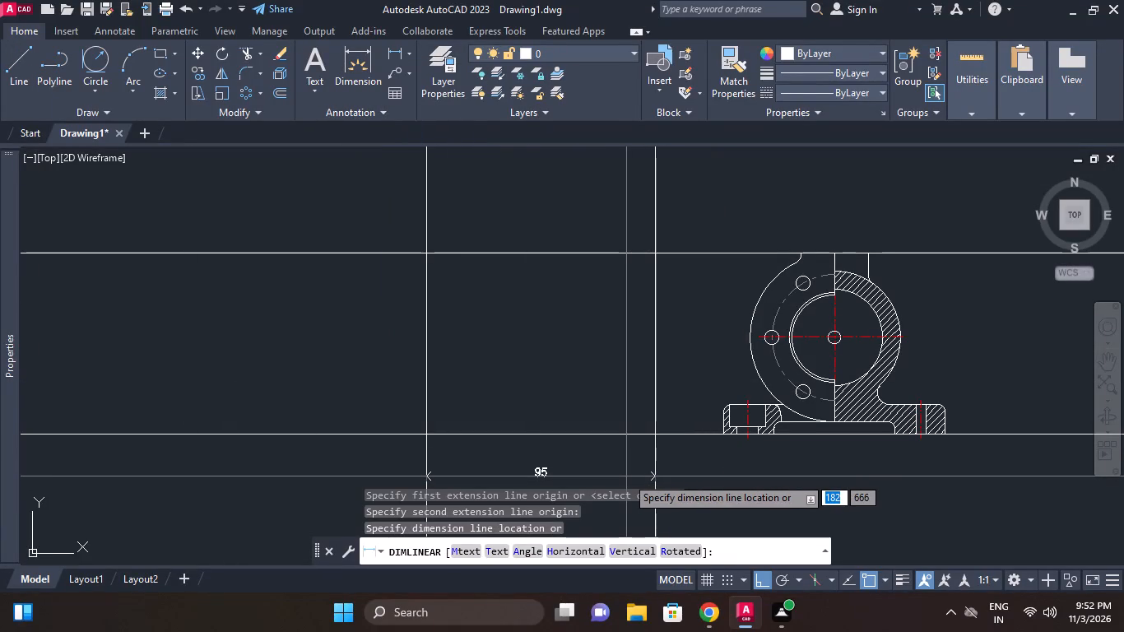
key("Escape")
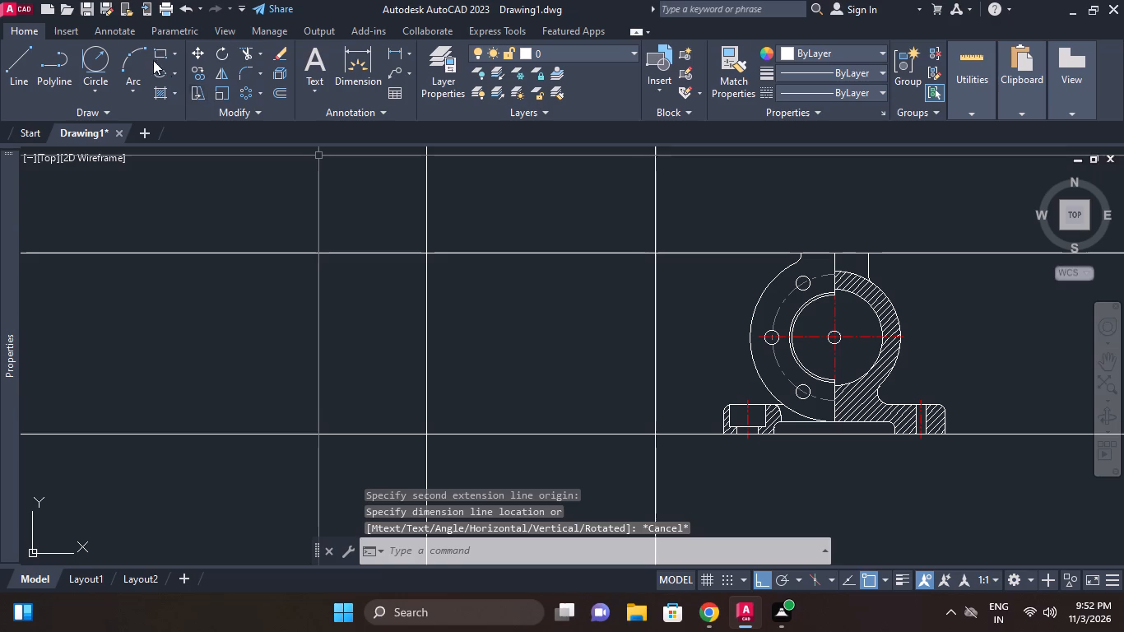
Trim the upper construction line on both sides of the 95 mm strip and both vertical lines above it.
left_click(251, 55)
right_click(266, 153)
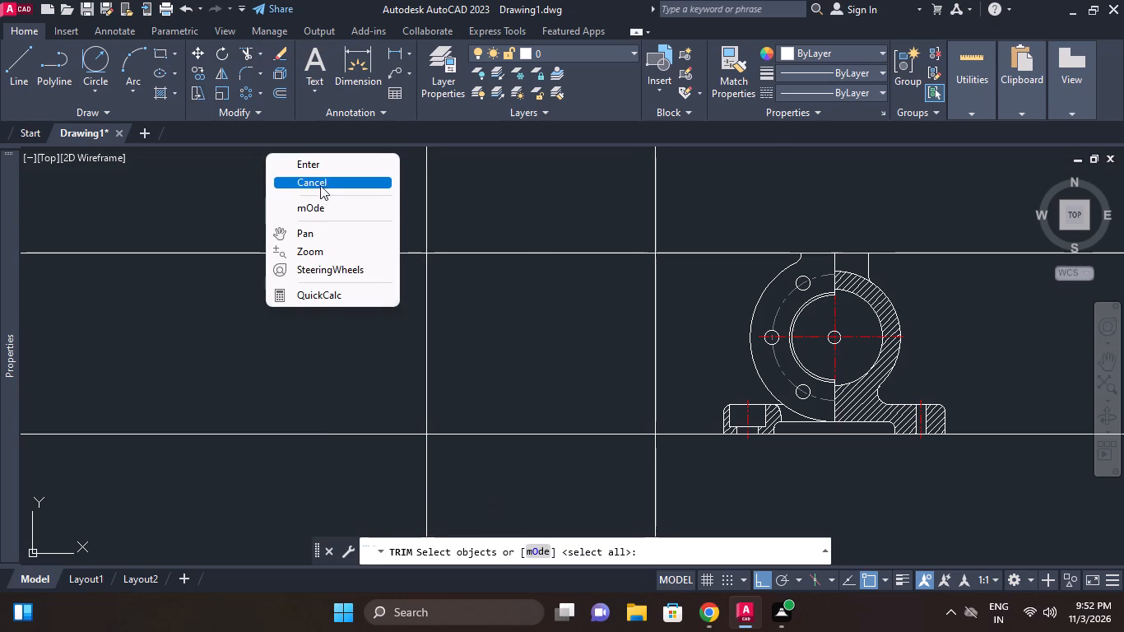
left_click(320, 171)
left_click(357, 267)
left_click(355, 239)
left_click(391, 213)
left_click(518, 214)
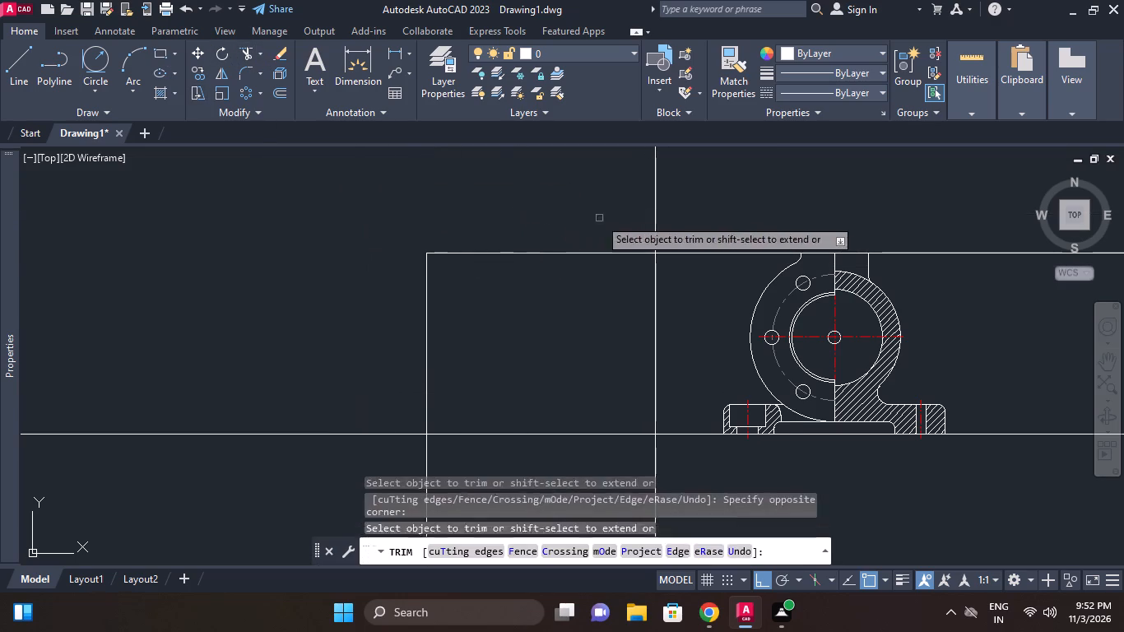
left_click(599, 218)
left_click(675, 213)
left_click(683, 232)
left_click(689, 294)
Trim the lower construction line outside the 95 mm strip and both vertical lines below it, leaving a closed rectangular outline.
middle_click_drag(689, 293, 699, 219)
left_click(700, 364)
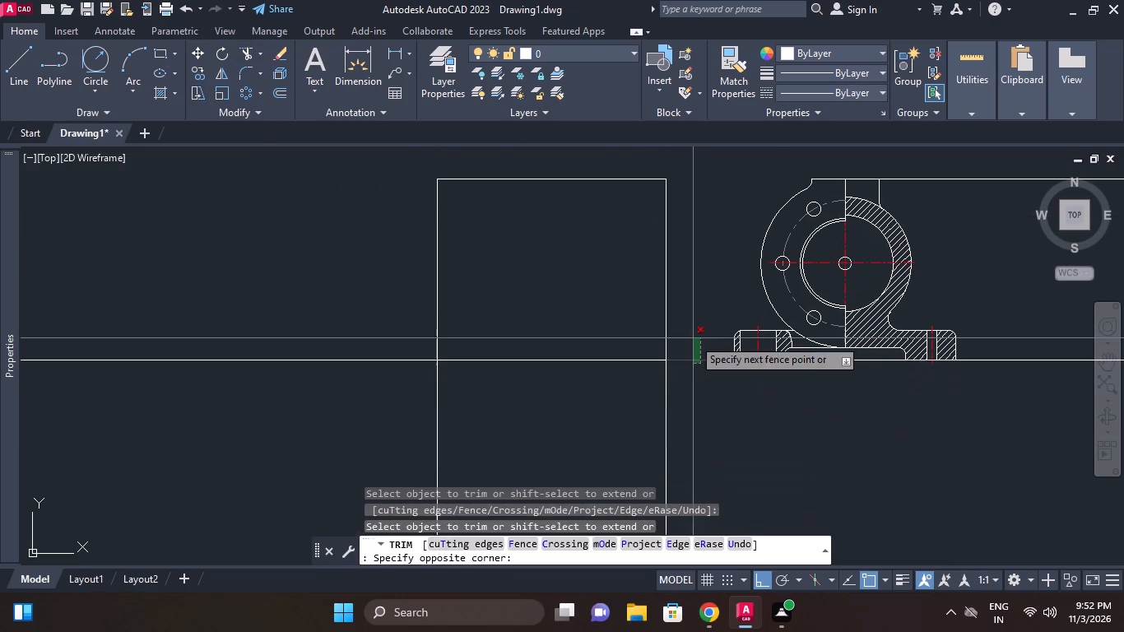
left_click(693, 342)
left_click(675, 438)
left_click(641, 422)
left_click_drag(610, 420, 595, 416)
left_click(416, 395)
left_click(392, 389)
left_click(373, 337)
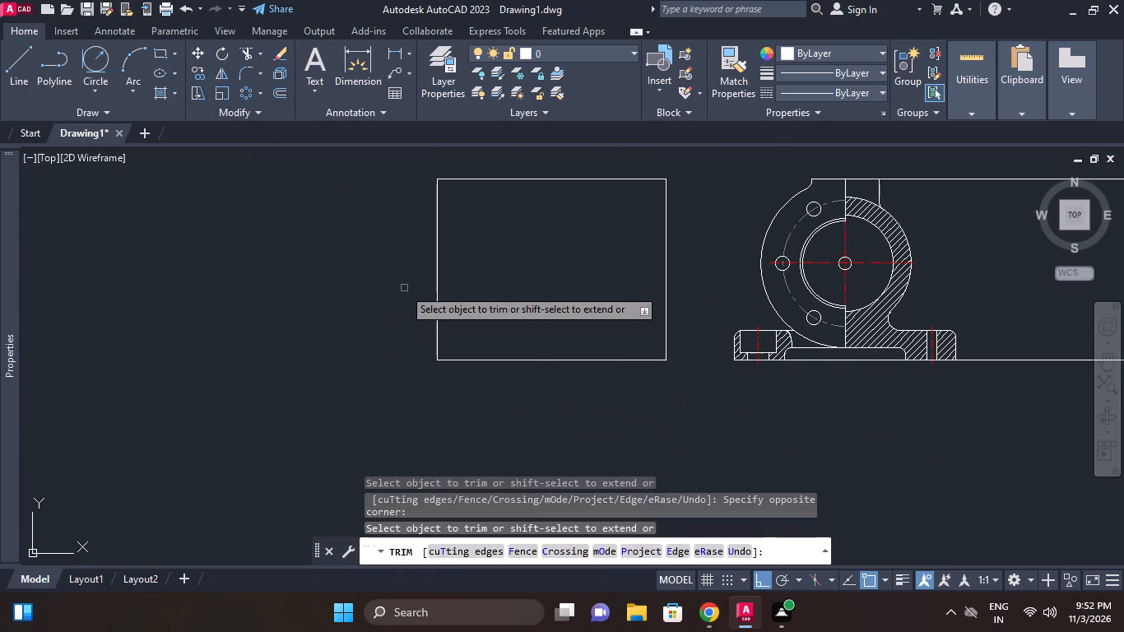
right_click(402, 286)
left_click(432, 289)
left_click(440, 300)
left_click(523, 288)
Erase the two leftover horizontal construction line pieces running through the split view's top and base edges.
scroll(566, 295, "down", 2)
middle_click_drag(548, 304, 462, 320)
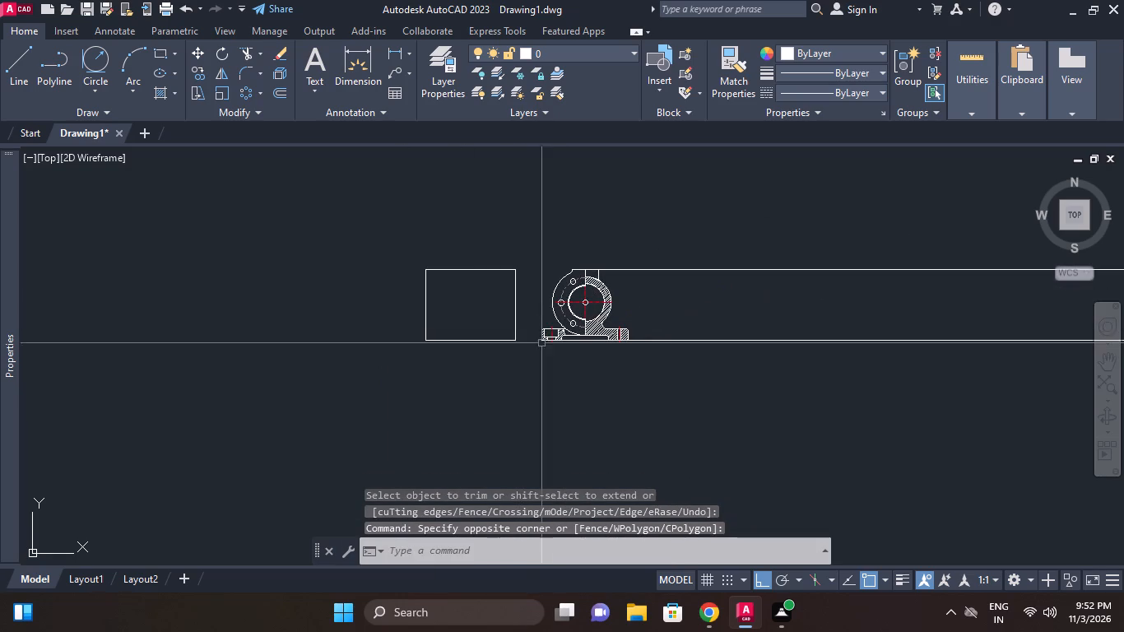
left_click_drag(689, 371, 688, 354)
left_click(687, 252)
right_click(688, 251)
left_click(733, 290)
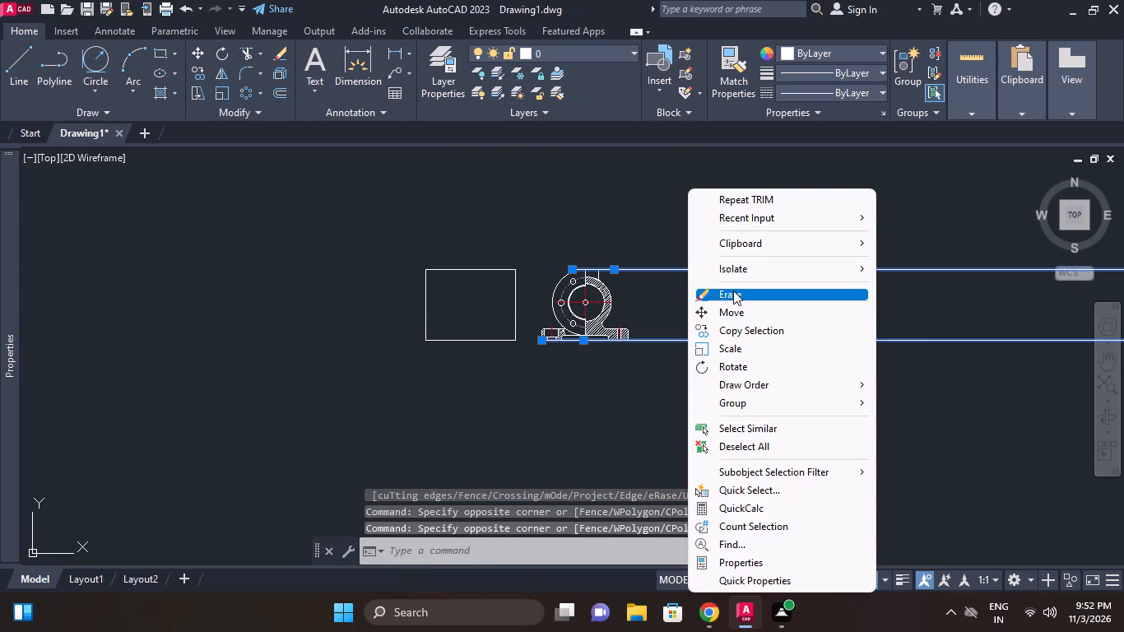
Place horizontal construction lines through the bottom and top of the split view's inner bore arc, extending across the rectangular outline.
scroll(733, 292, "down", 2)
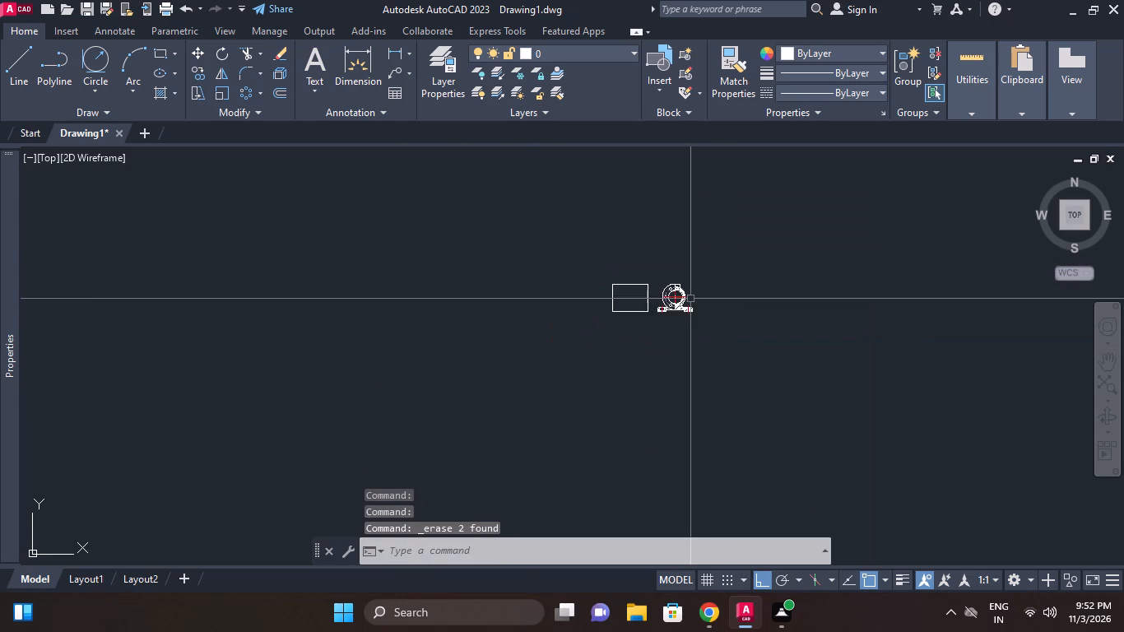
scroll(690, 299, "up", 2)
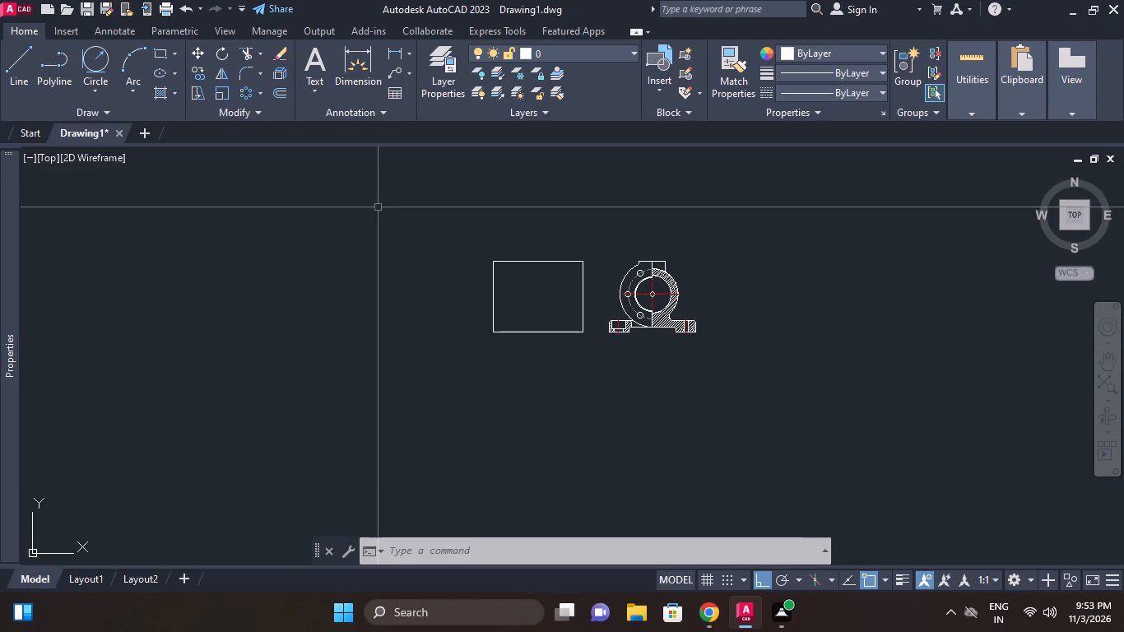
scroll(637, 322, "up", 3)
middle_click_drag(814, 330, 814, 352)
left_click(87, 118)
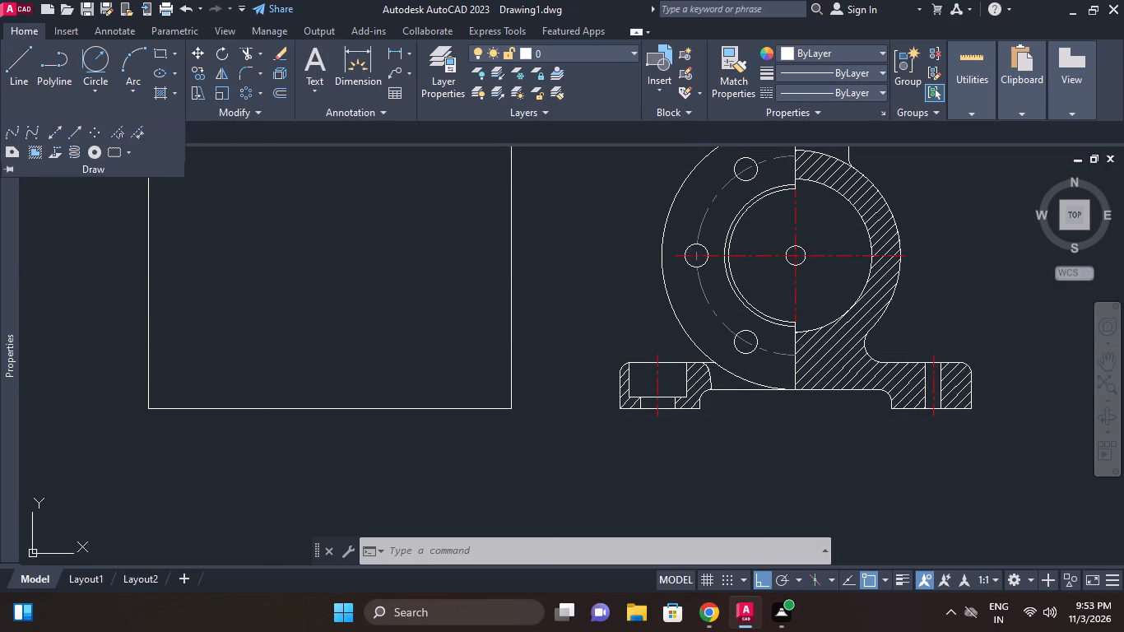
left_click(47, 135)
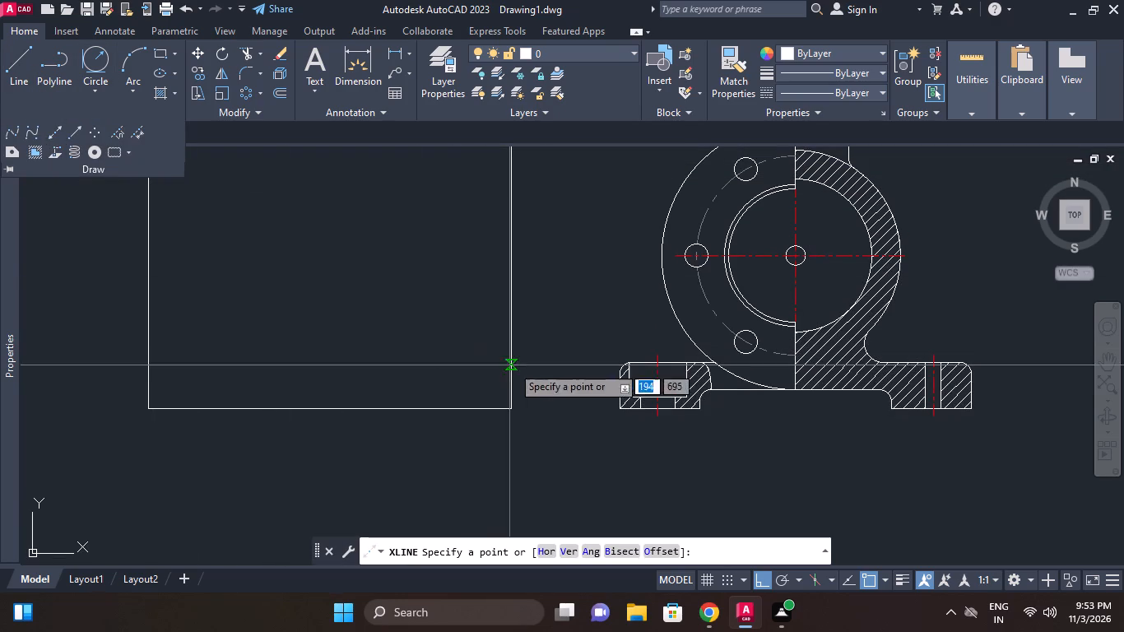
left_click(549, 544)
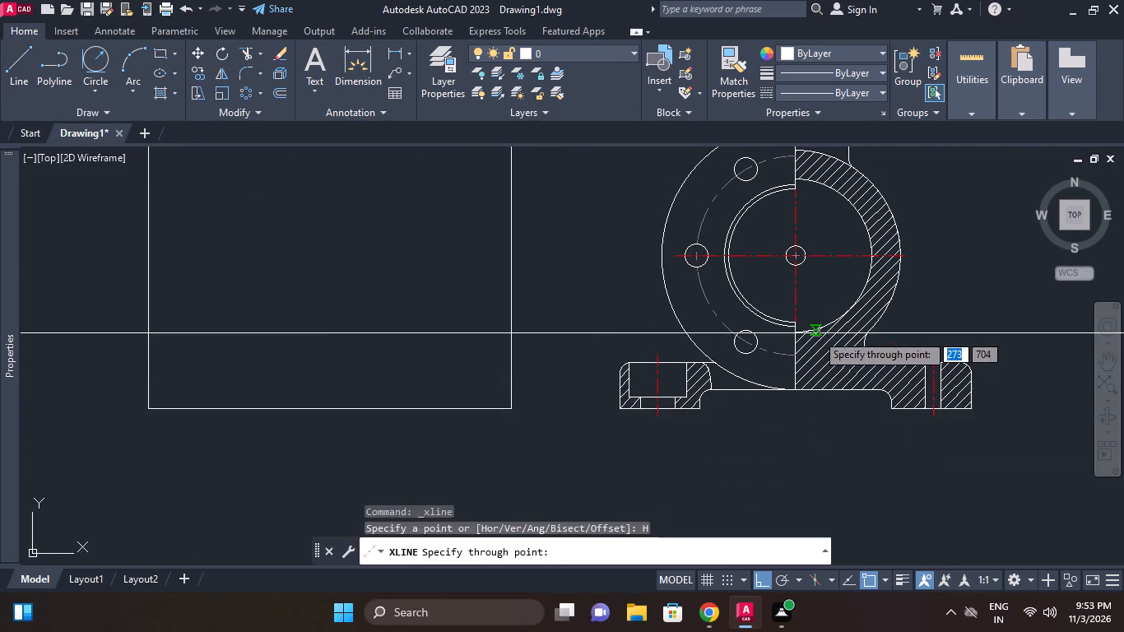
scroll(816, 333, "up", 3)
left_click(755, 297)
scroll(792, 336, "down", 1)
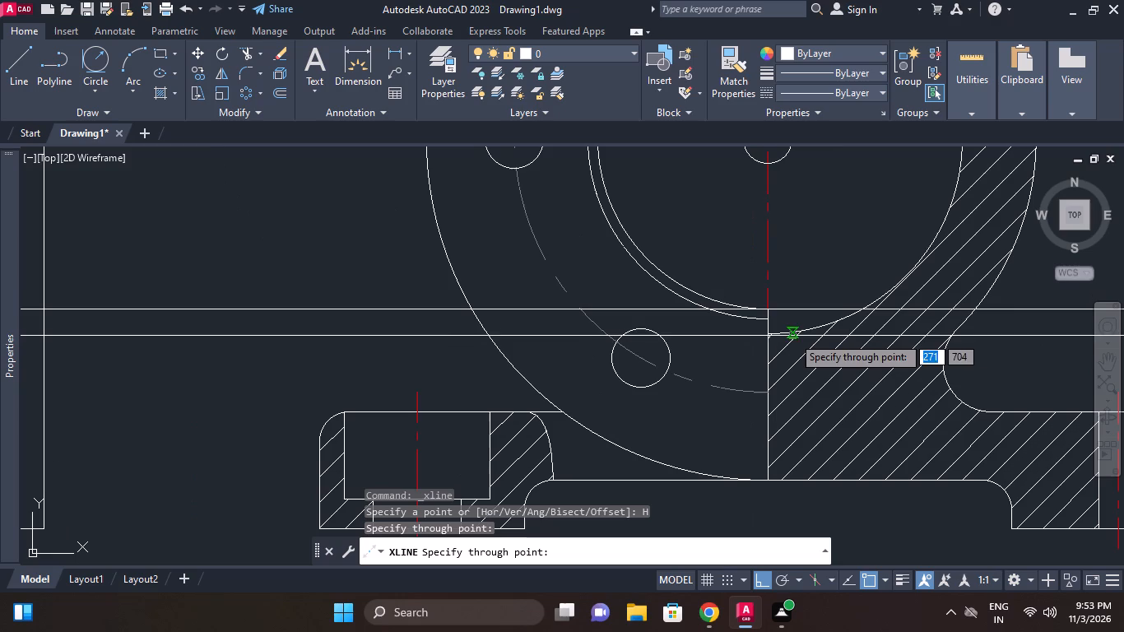
scroll(794, 258, "down", 1)
middle_click_drag(785, 295, 778, 365)
middle_click_drag(794, 364, 783, 328)
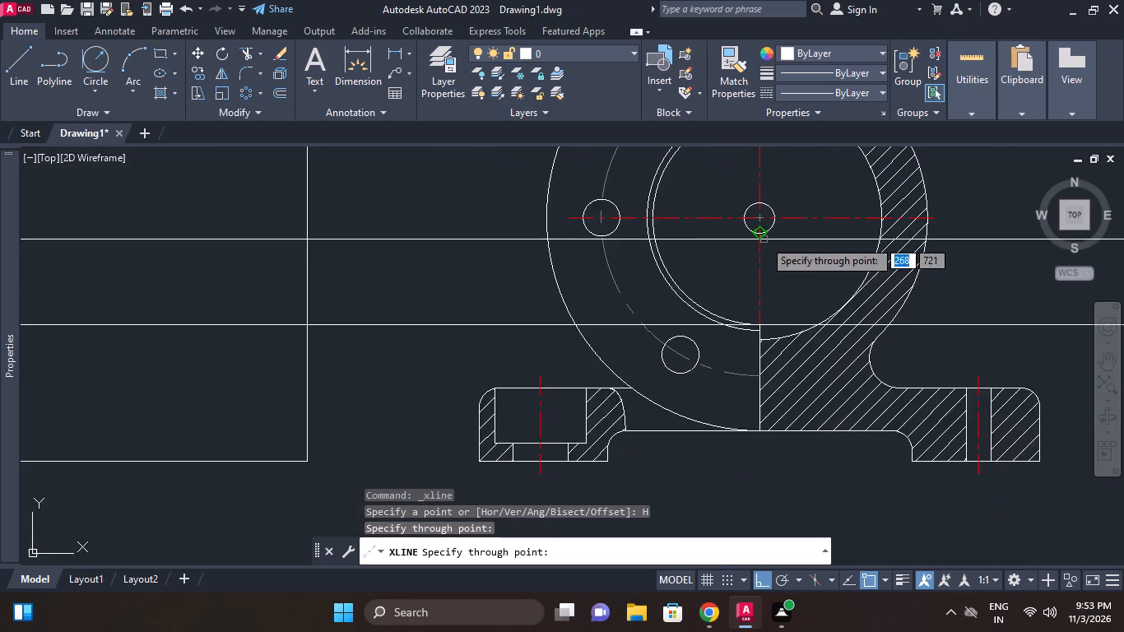
middle_click_drag(764, 249, 771, 379)
left_click(768, 240)
scroll(680, 328, "down", 1)
middle_click_drag(690, 328, 775, 328)
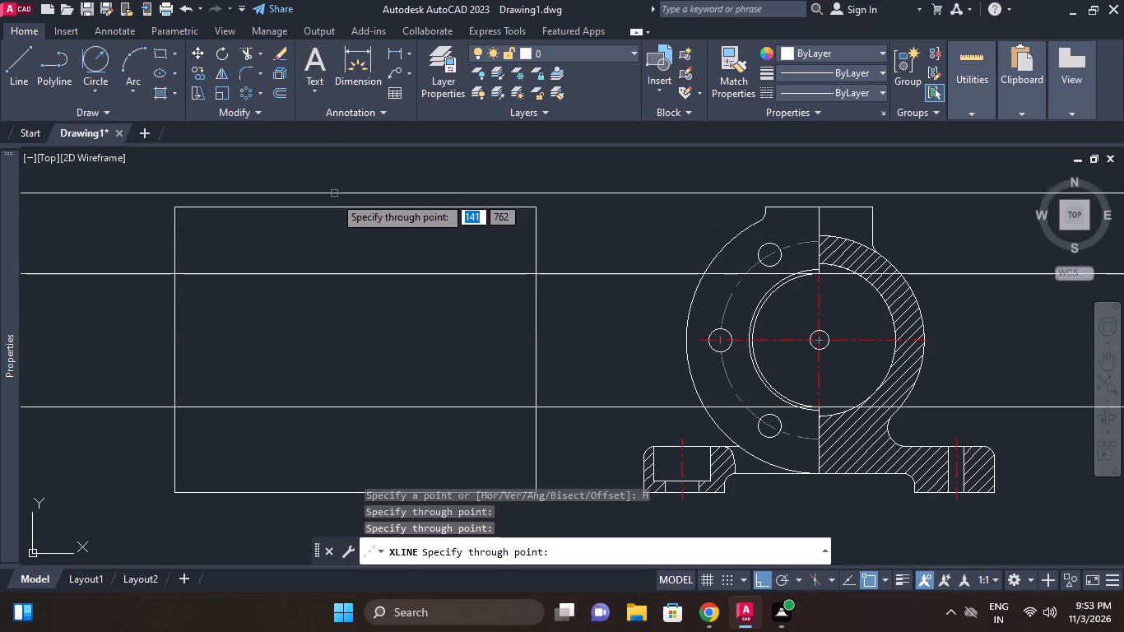
right_click(340, 216)
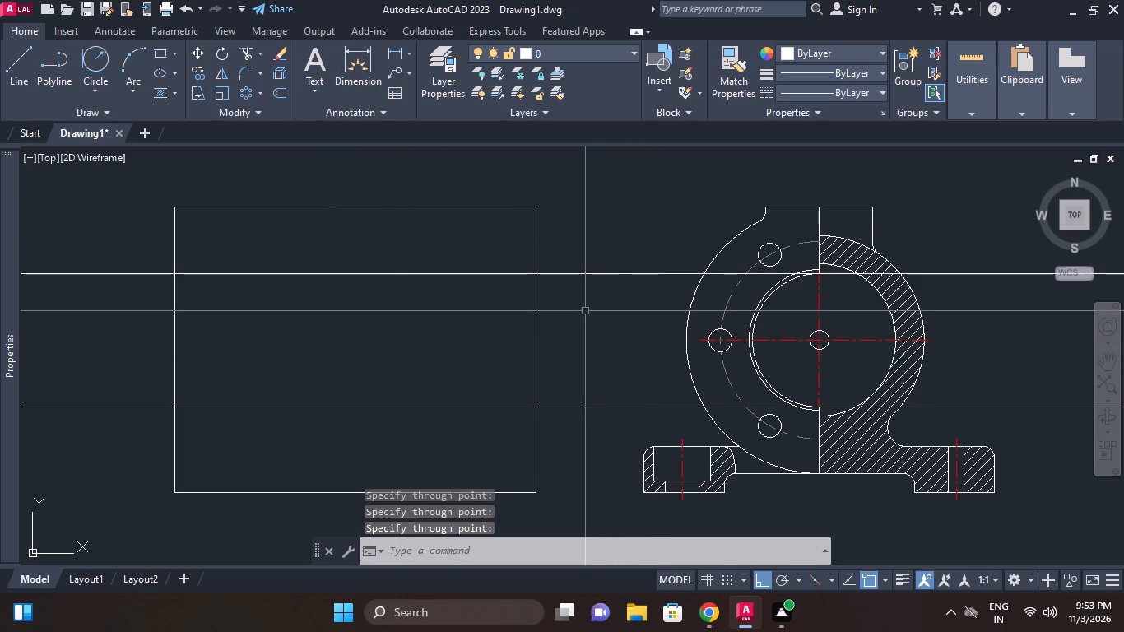
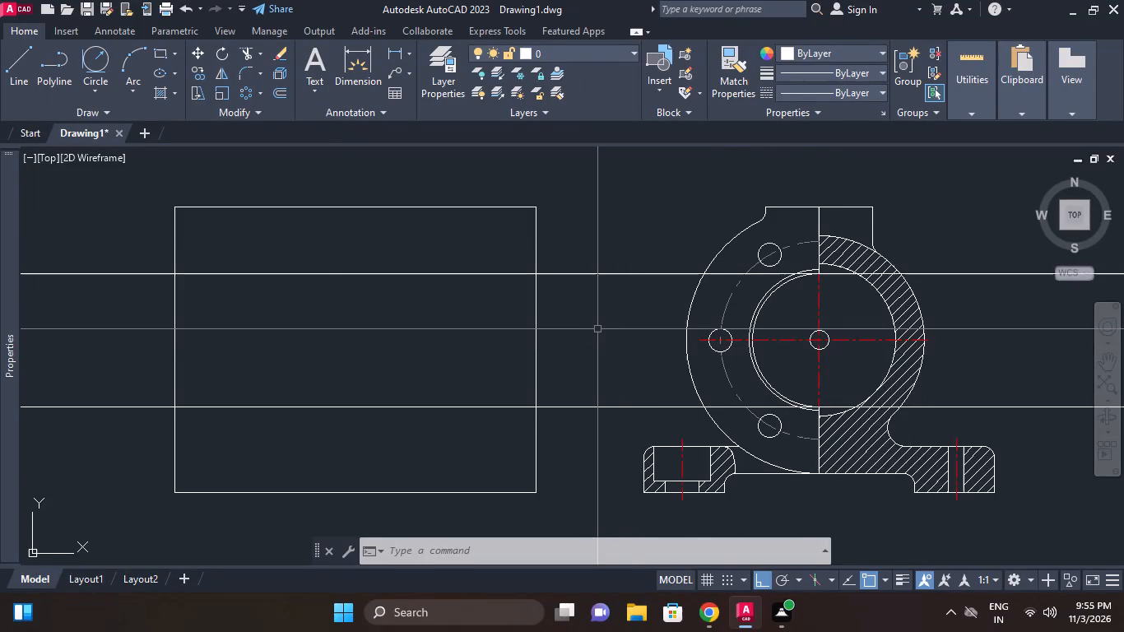
Offset the rectangular outline's right vertical edge 35 mm inward.
type("o 35")
key("Return")
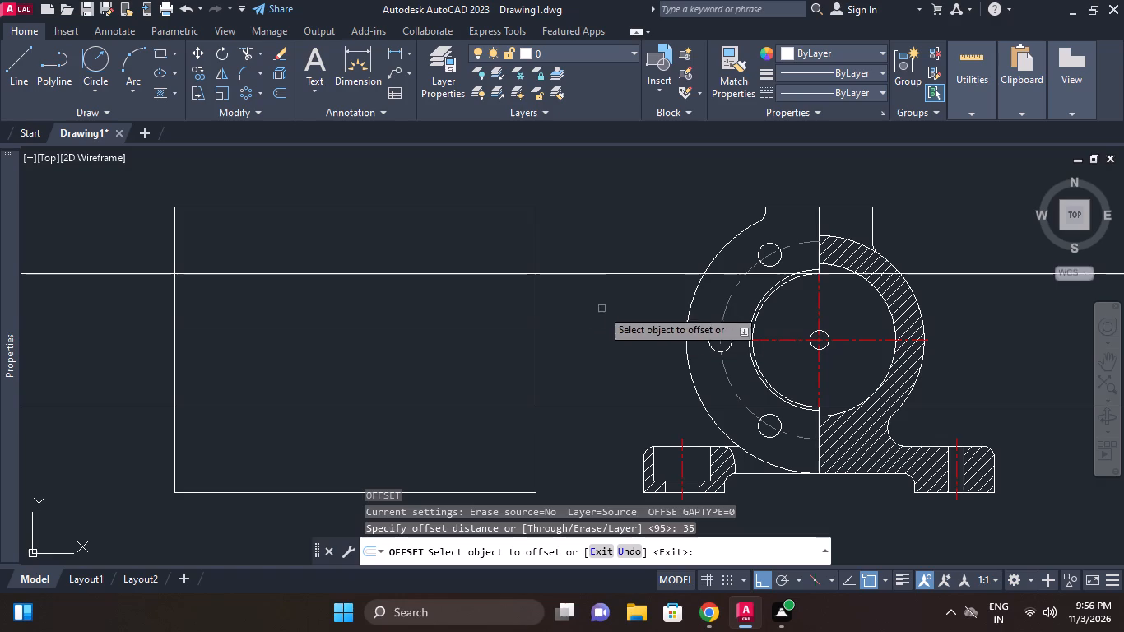
left_click(538, 245)
left_click(517, 229)
key("Escape")
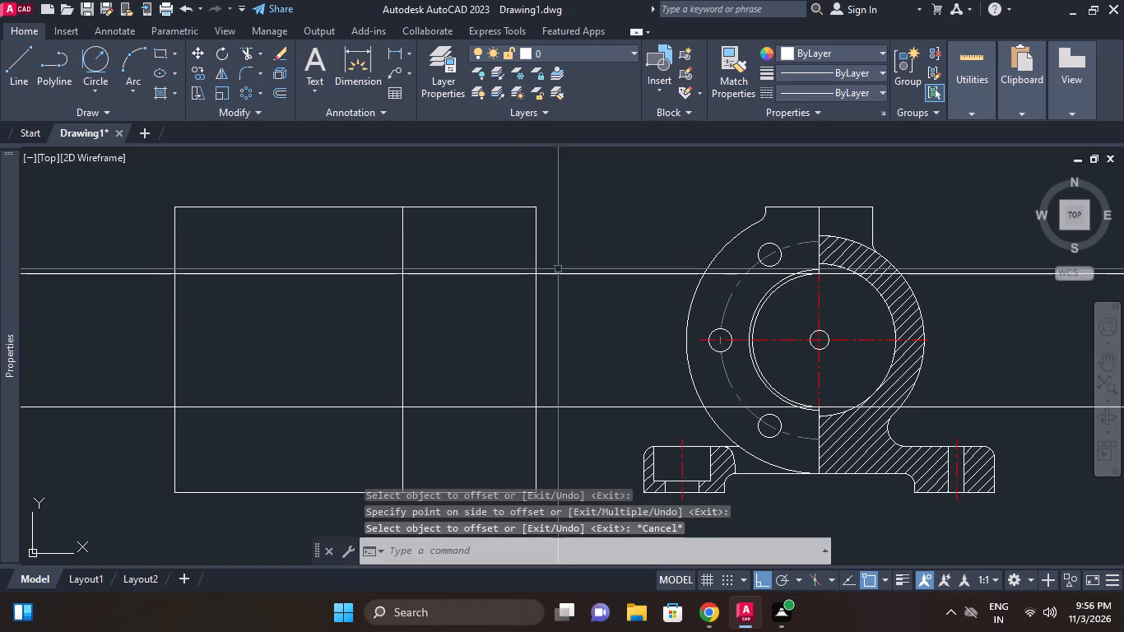
Trim both bore projection lines inside the 35 mm strip and beyond the outline's left edge.
key("t")
key("r")
key("space")
key("space")
left_click(453, 283)
left_click(443, 263)
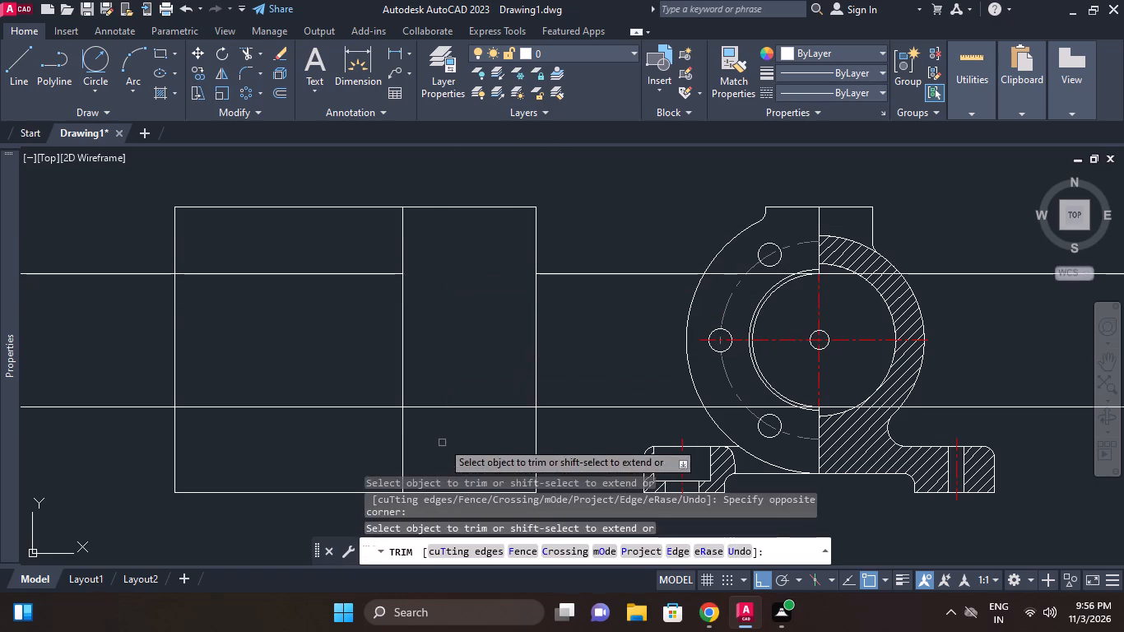
left_click(444, 425)
left_click(439, 400)
middle_click_drag(457, 399, 551, 397)
left_click(221, 417)
left_click(210, 391)
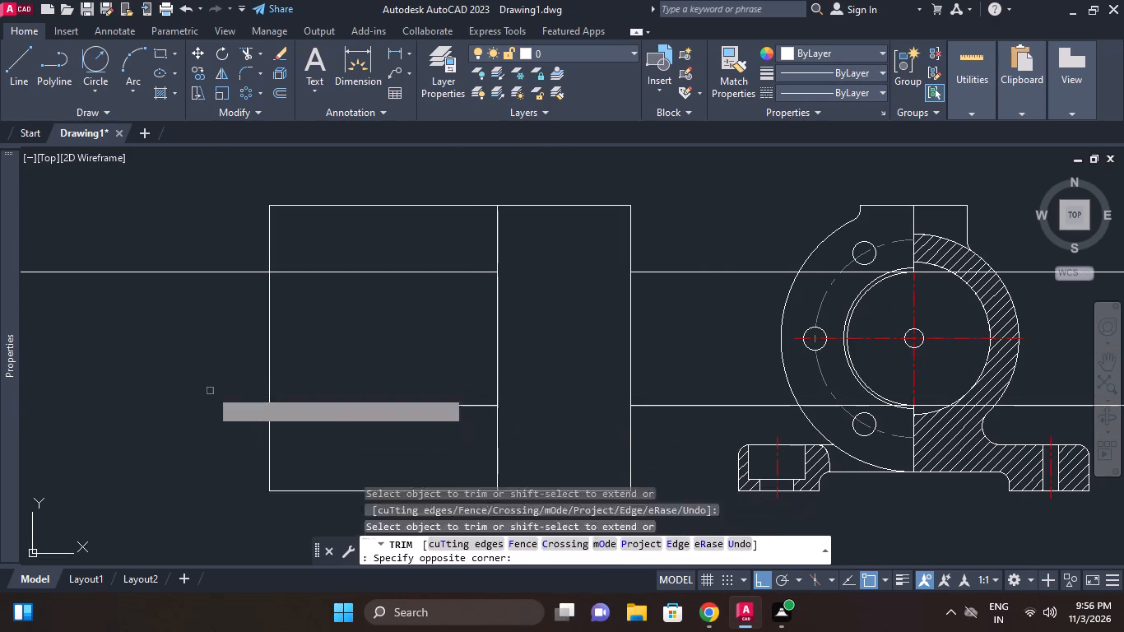
left_click_drag(196, 338, 193, 318)
left_click(178, 256)
key("Escape")
Erase the two leftover projection line pieces running from the outline through the split view.
key("e")
key("space")
left_click(673, 412)
left_click(658, 265)
right_click(658, 265)
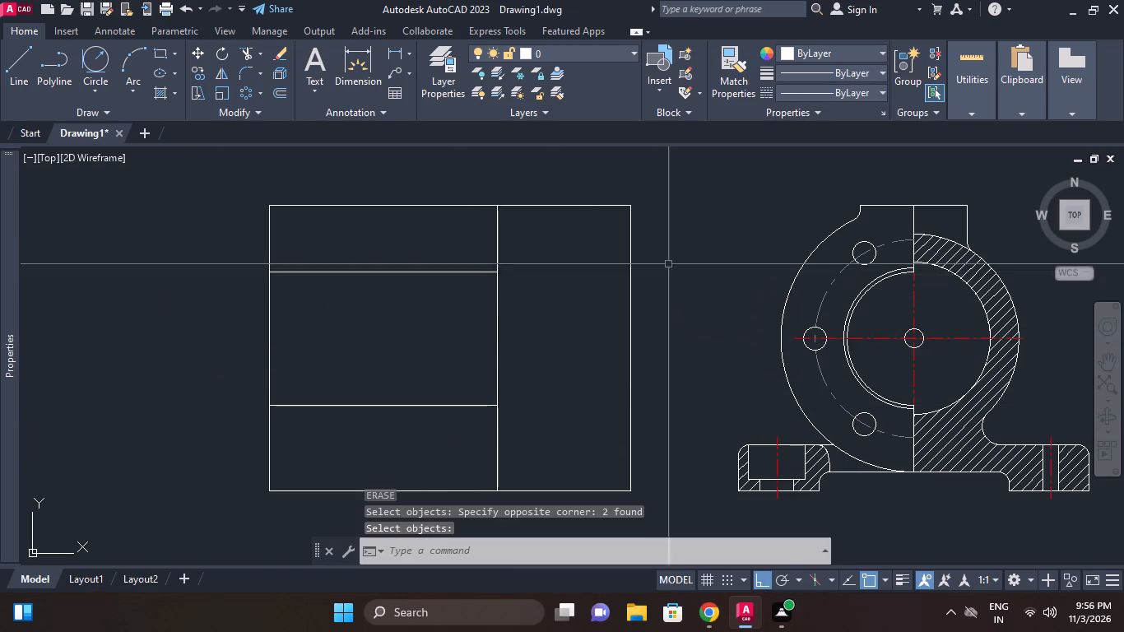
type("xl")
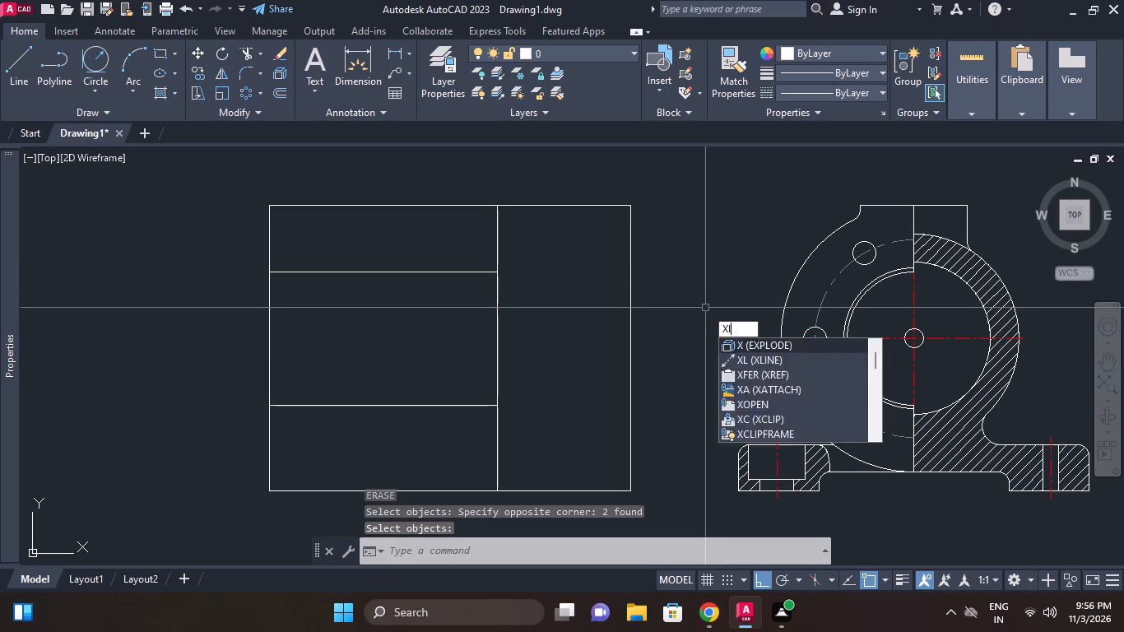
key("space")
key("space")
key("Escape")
Place horizontal construction lines through the top and bottom of the hatched half's larger bore arc in the split view.
key("x")
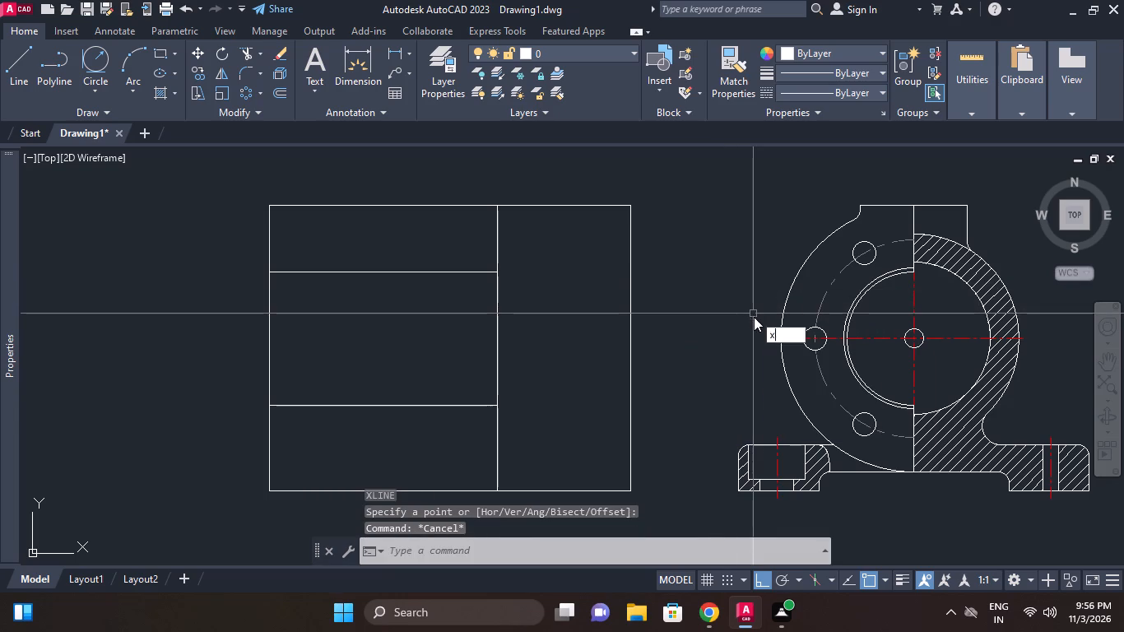
key("l")
key("space")
type("h")
key("space")
scroll(957, 261, "up", 1)
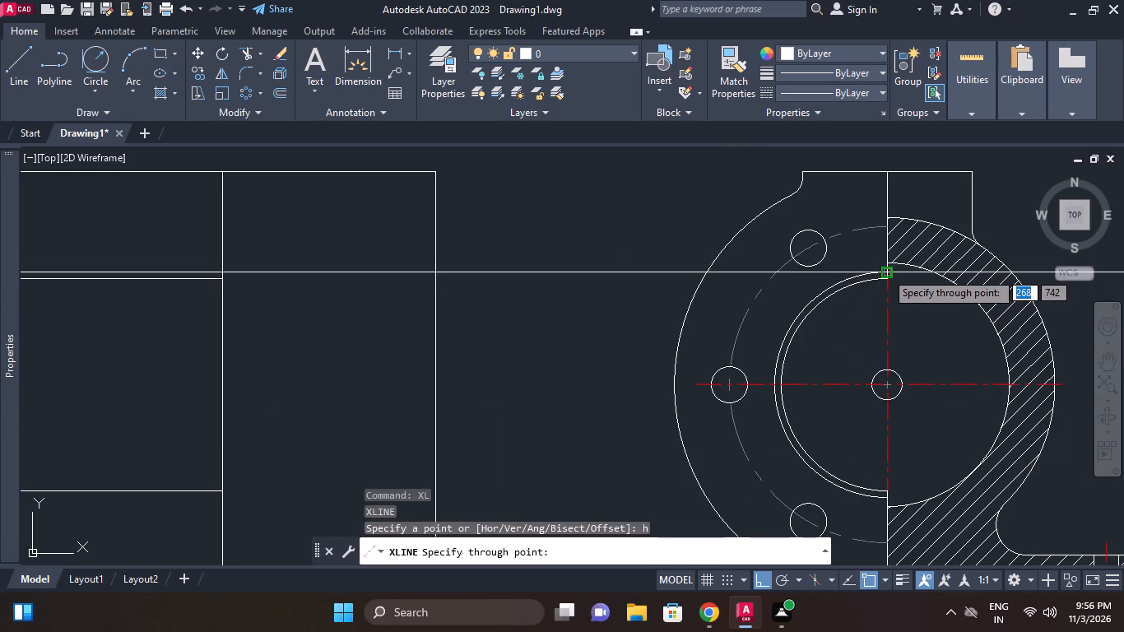
left_click(886, 263)
middle_click(901, 230)
middle_click_drag(894, 294, 908, 239)
scroll(915, 391, "up", 1)
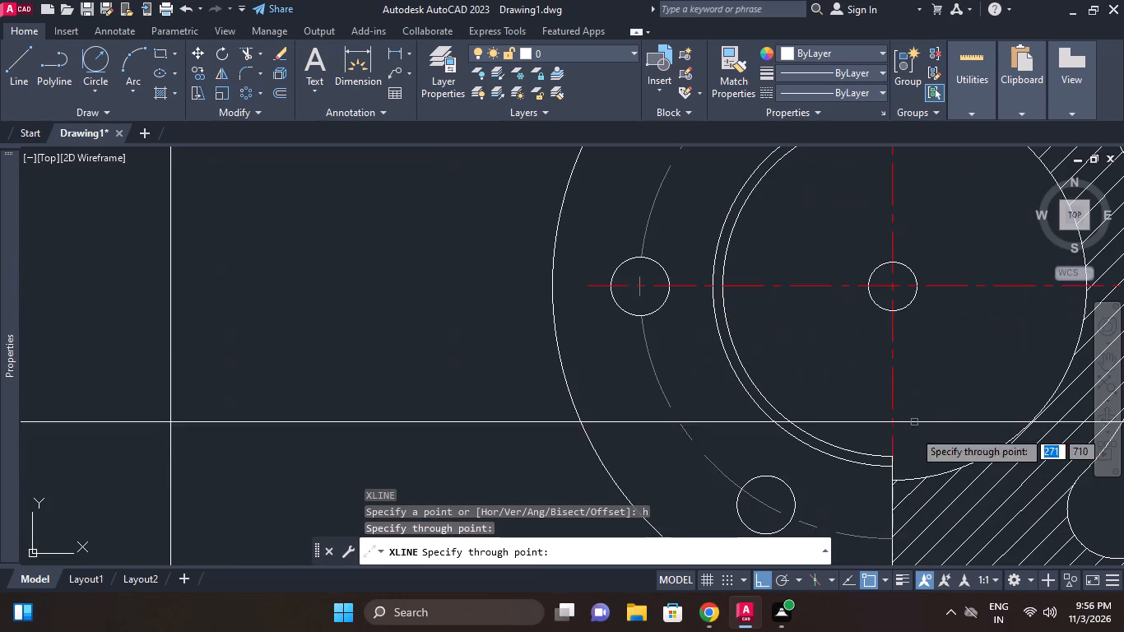
left_click(894, 479)
middle_click_drag(1030, 422, 1019, 409)
scroll(1030, 422, "down", 1)
key("Escape")
Trim both new construction lines to the 35 mm strip, removing the pieces across the longer bore and toward the split view.
middle_click_drag(453, 331, 537, 369)
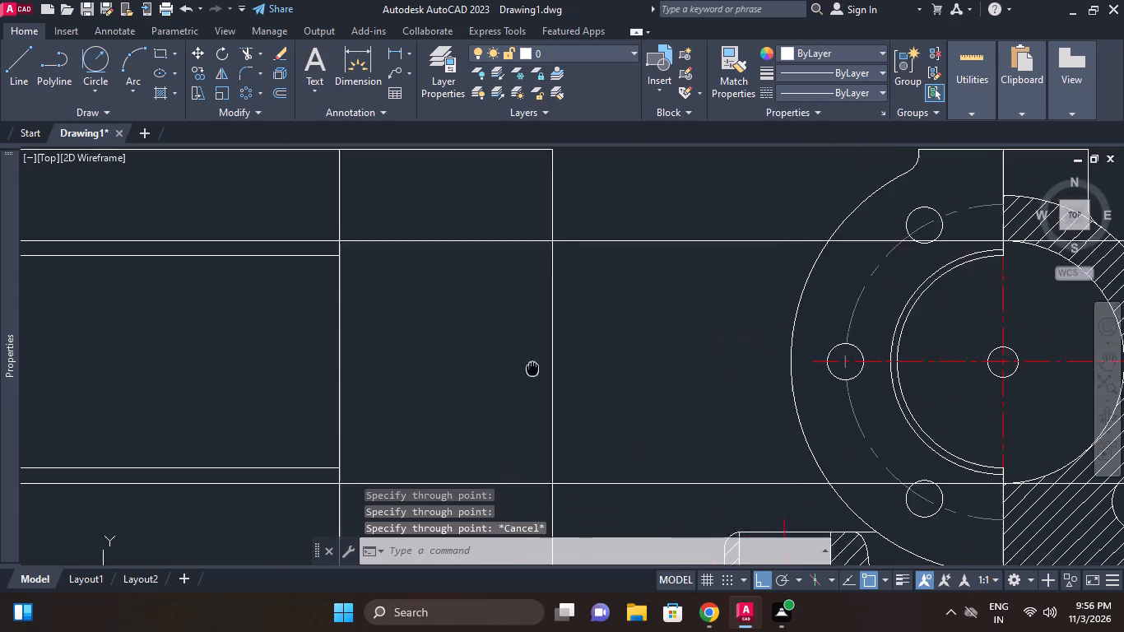
middle_click_drag(537, 369, 442, 339)
middle_click(442, 335)
key("t")
key("r")
key("space")
key("space")
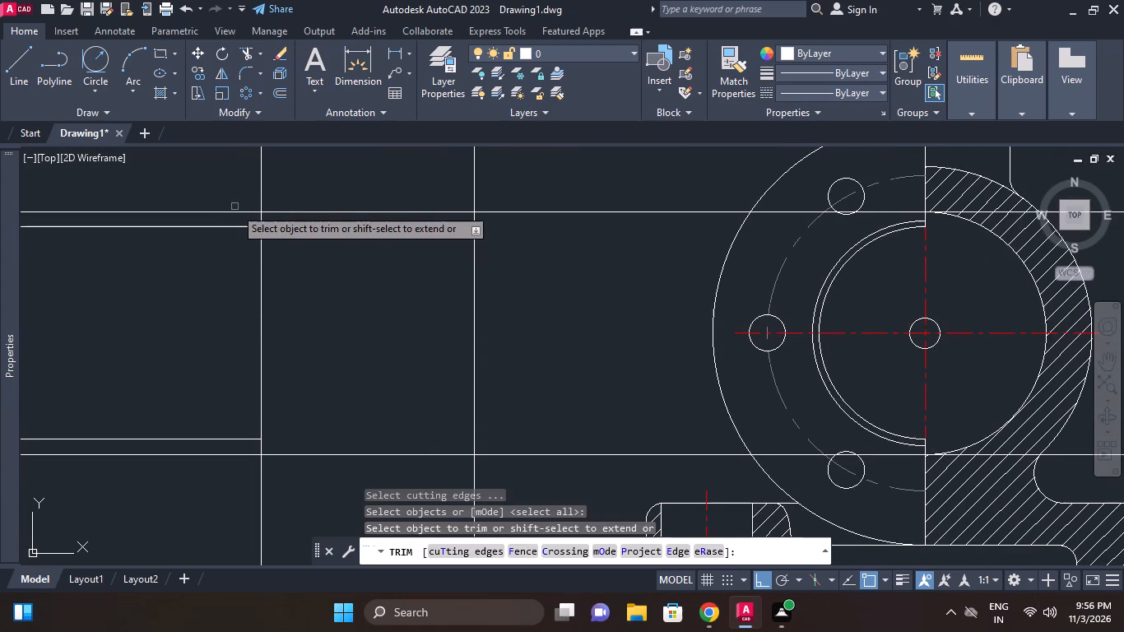
left_click(235, 211)
middle_click_drag(289, 406, 444, 389)
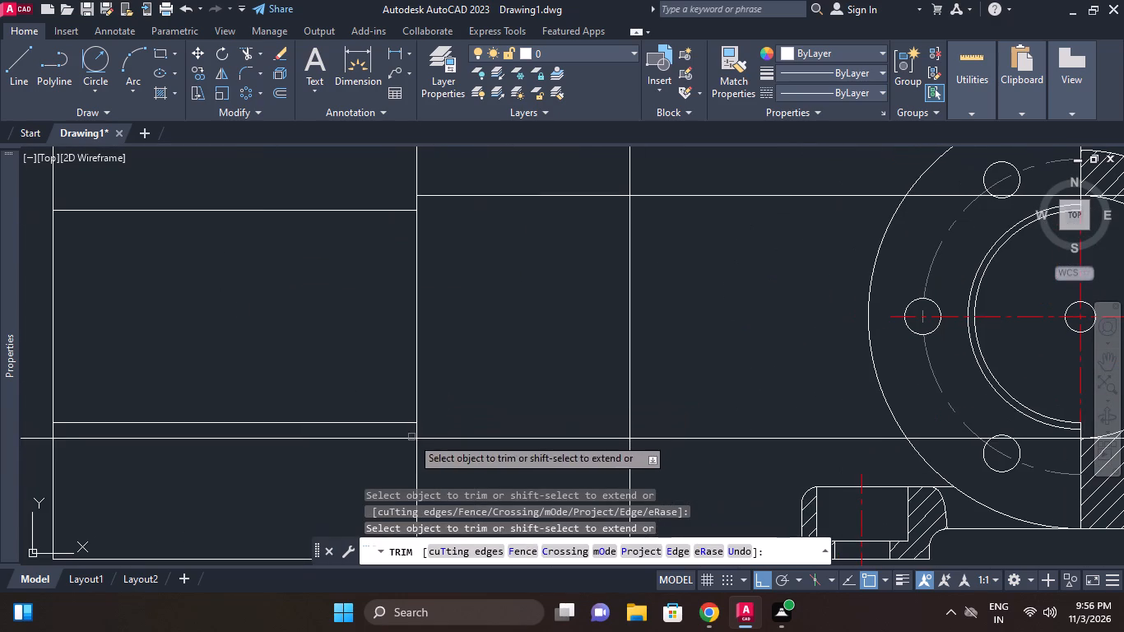
left_click(389, 443)
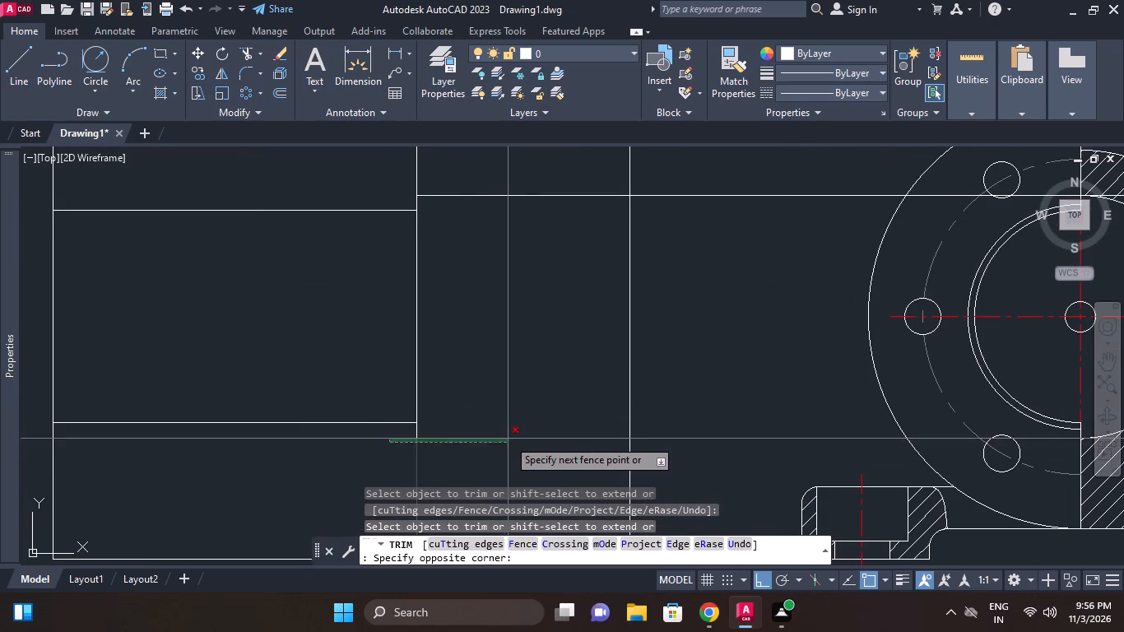
left_click(373, 438)
left_click(652, 430)
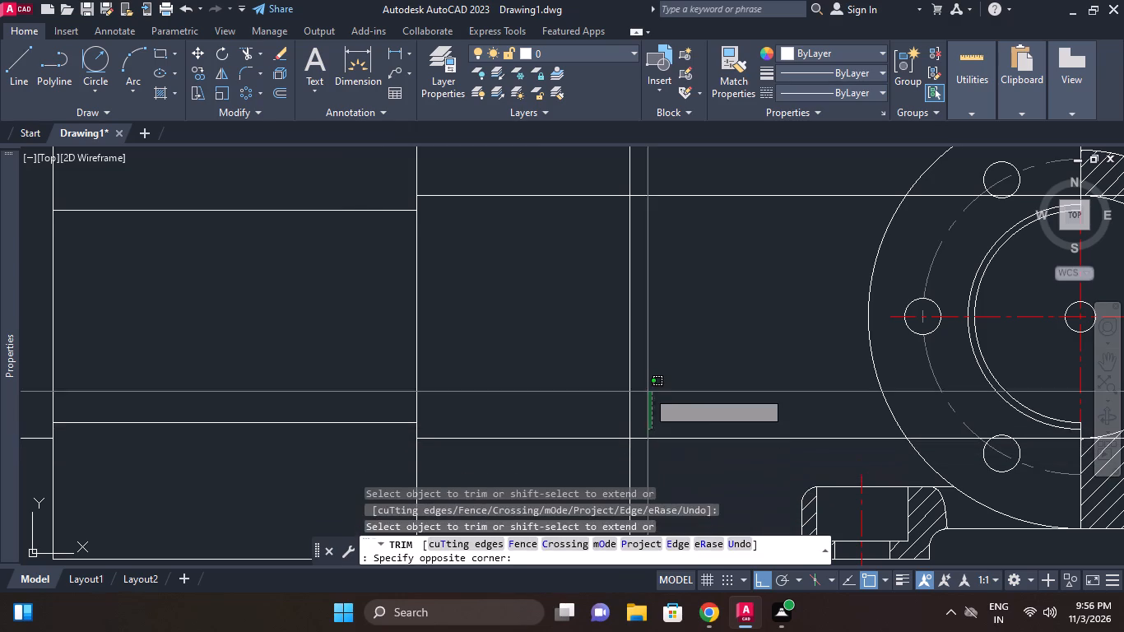
left_click(636, 448)
scroll(676, 324, "down", 2)
middle_click(676, 343)
left_click(689, 305)
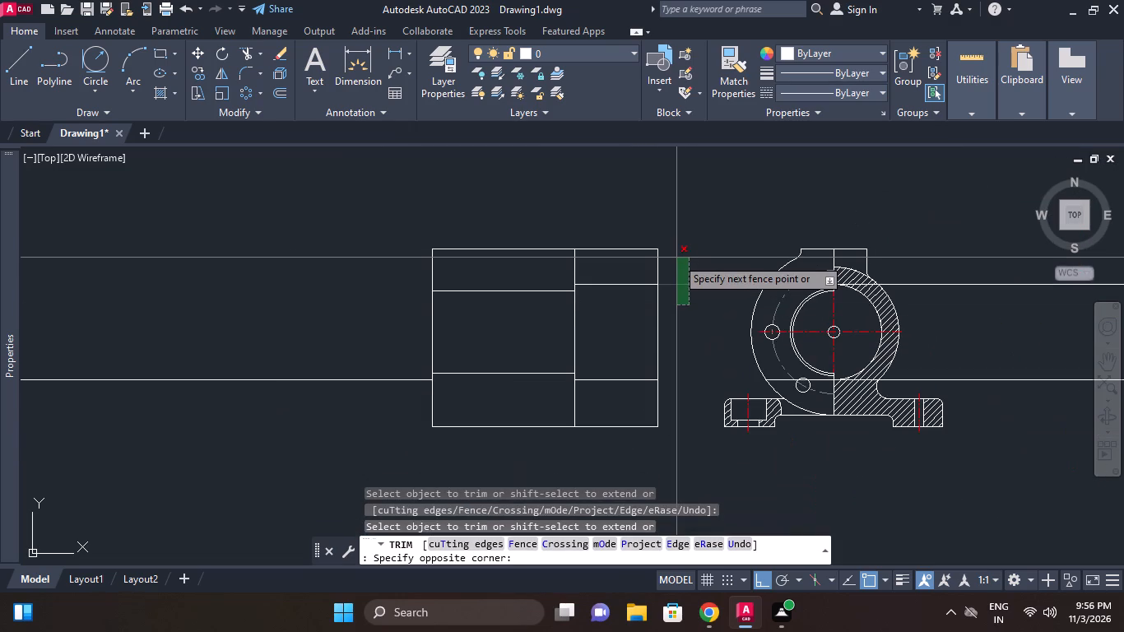
left_click(676, 258)
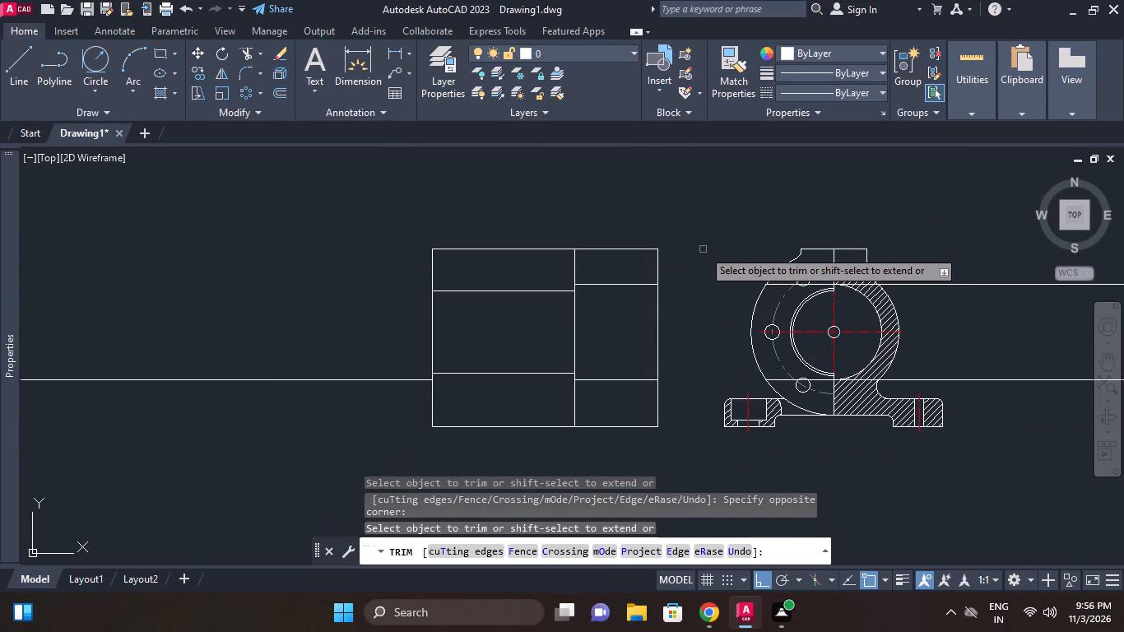
Trim the 35 mm vertical line below and above the larger bore lines, leaving a stepped bore shoulder.
left_click(574, 405)
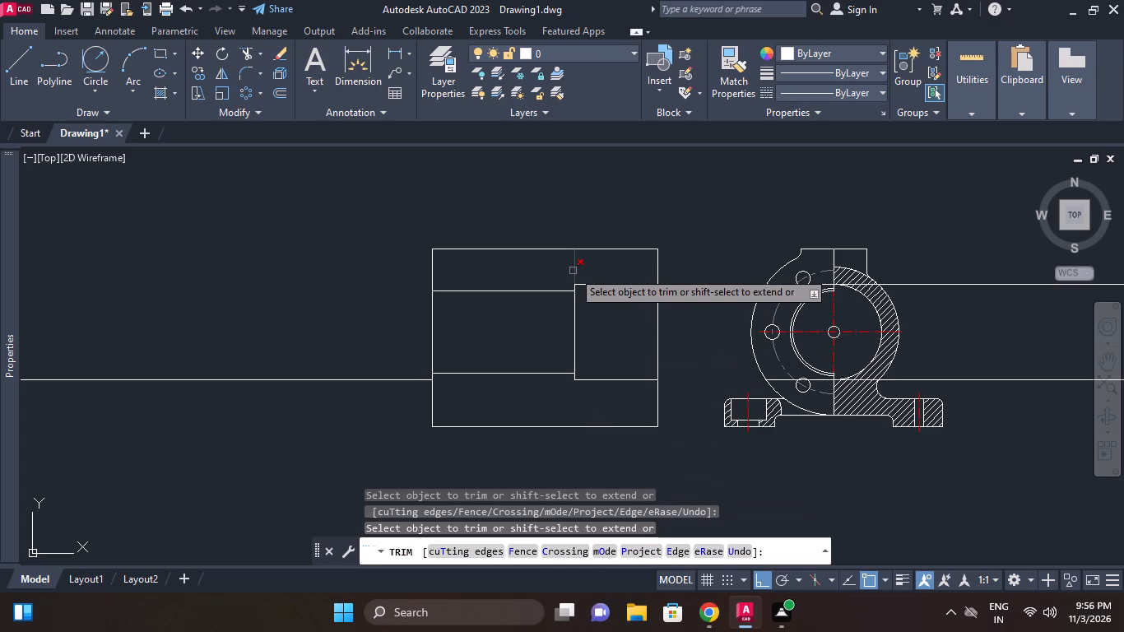
left_click(573, 271)
right_click(670, 253)
left_click(707, 263)
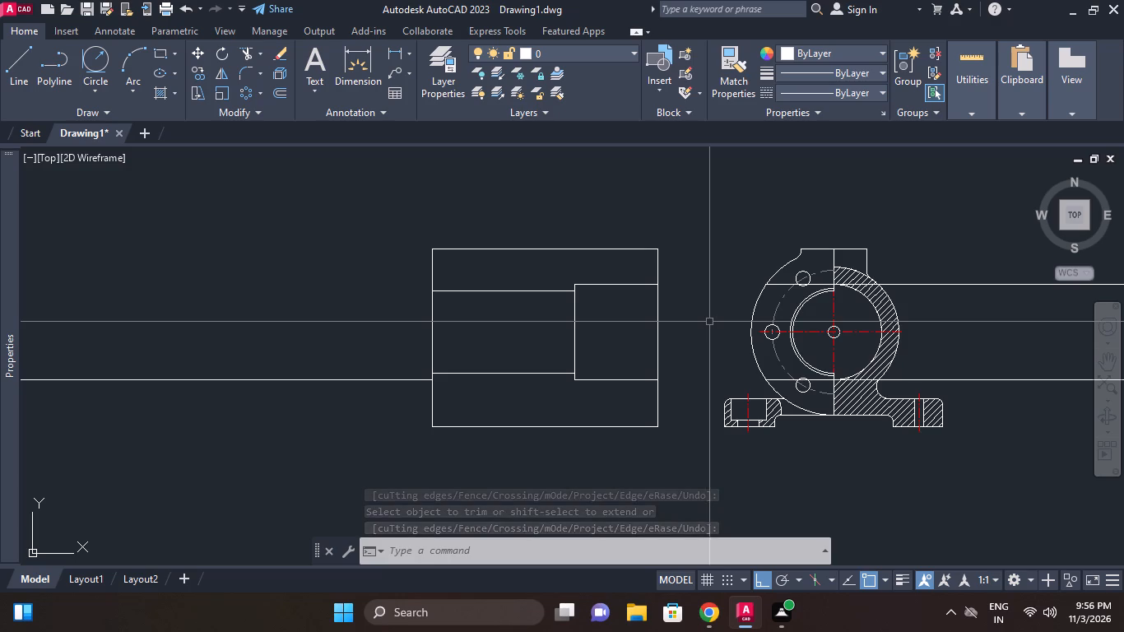
Erase the leftover lower construction line piece beyond the outline's left edge.
left_click(406, 385)
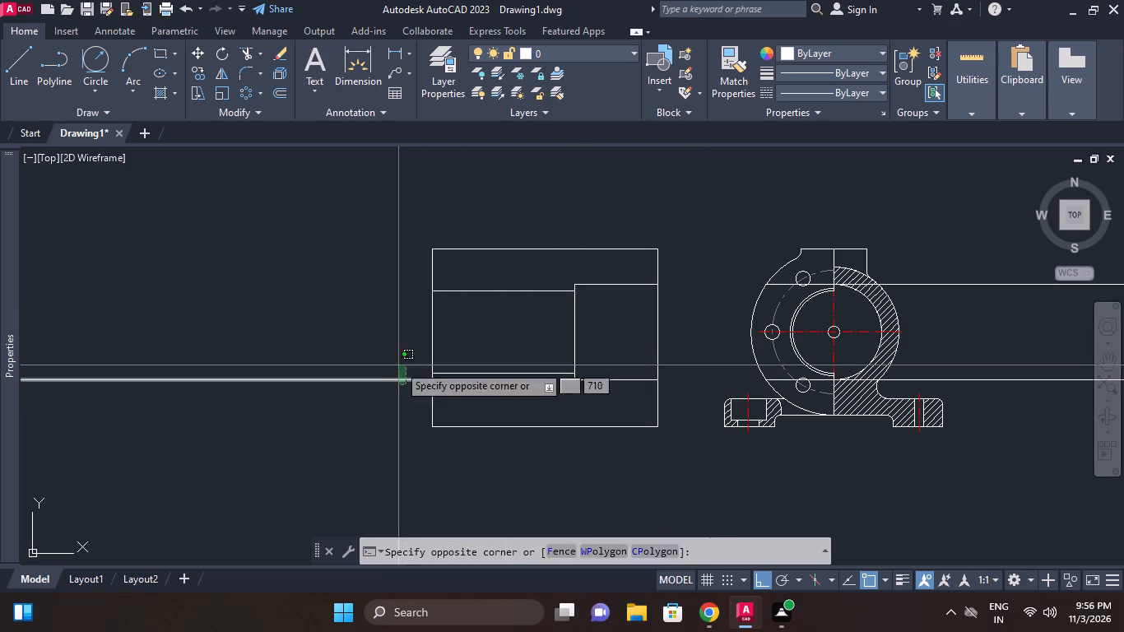
left_click(398, 365)
key("e")
key("space")
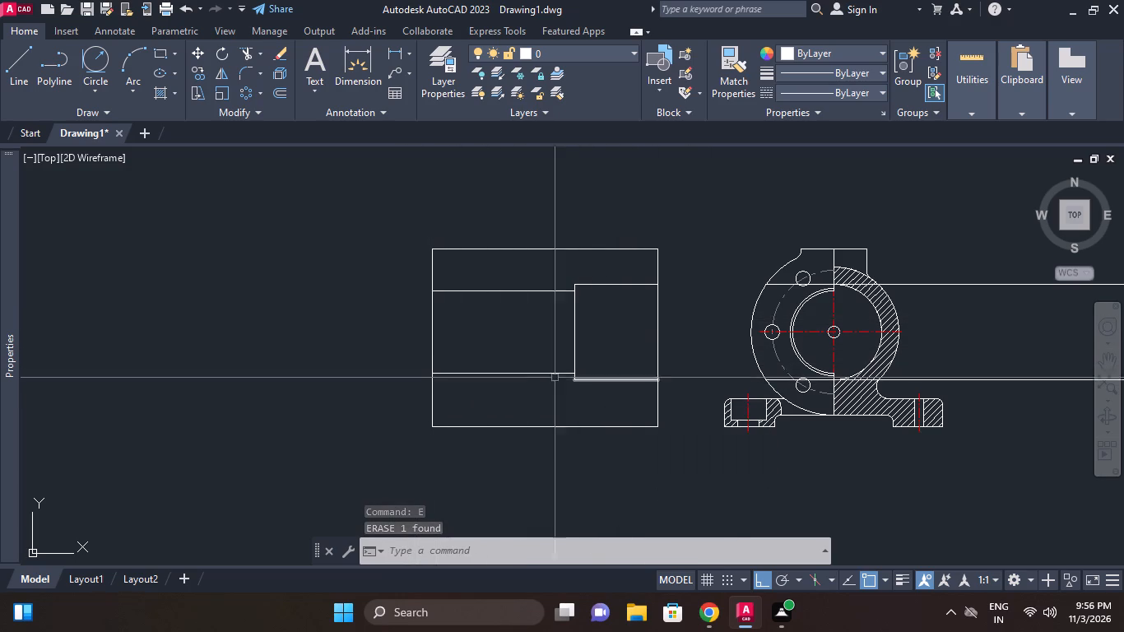
Offset the smaller bore's lower and upper lines and the outline's left edge 1 mm inward.
scroll(476, 362, "up", 1)
type("o")
key("space")
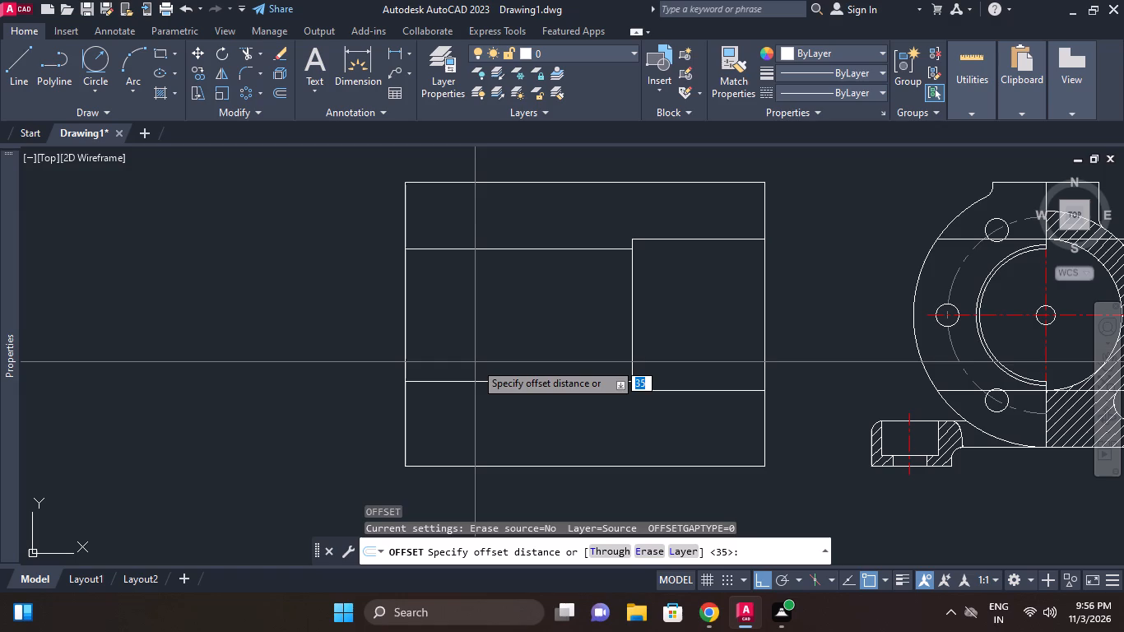
key("1")
key("space")
left_click(435, 382)
left_click(435, 366)
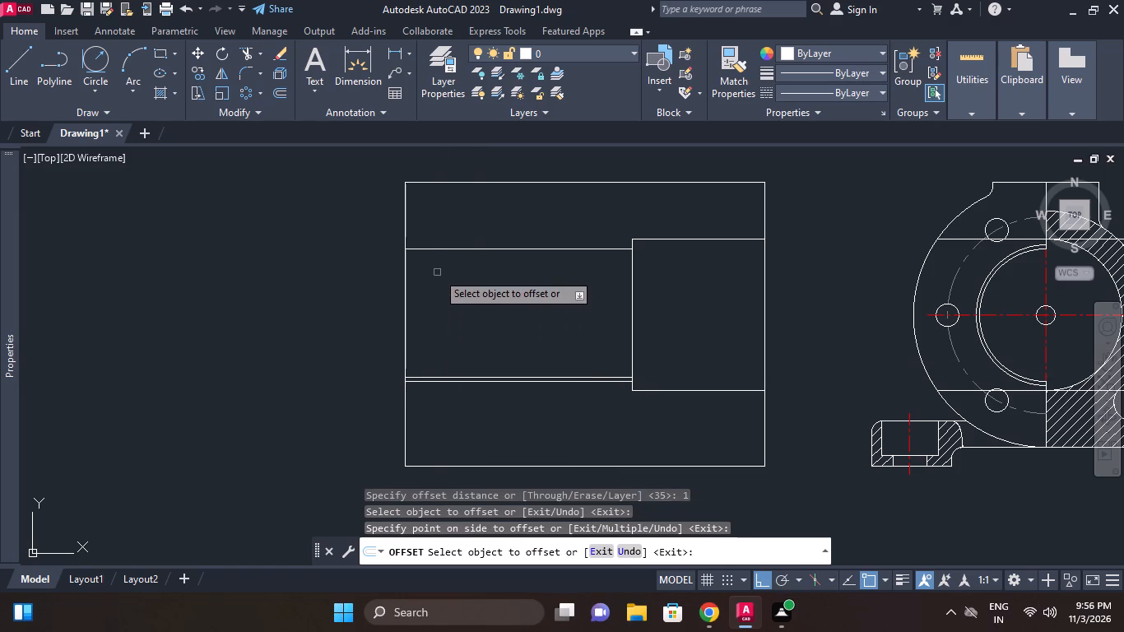
left_click(444, 247)
left_click(437, 274)
left_click(402, 288)
left_click(466, 288)
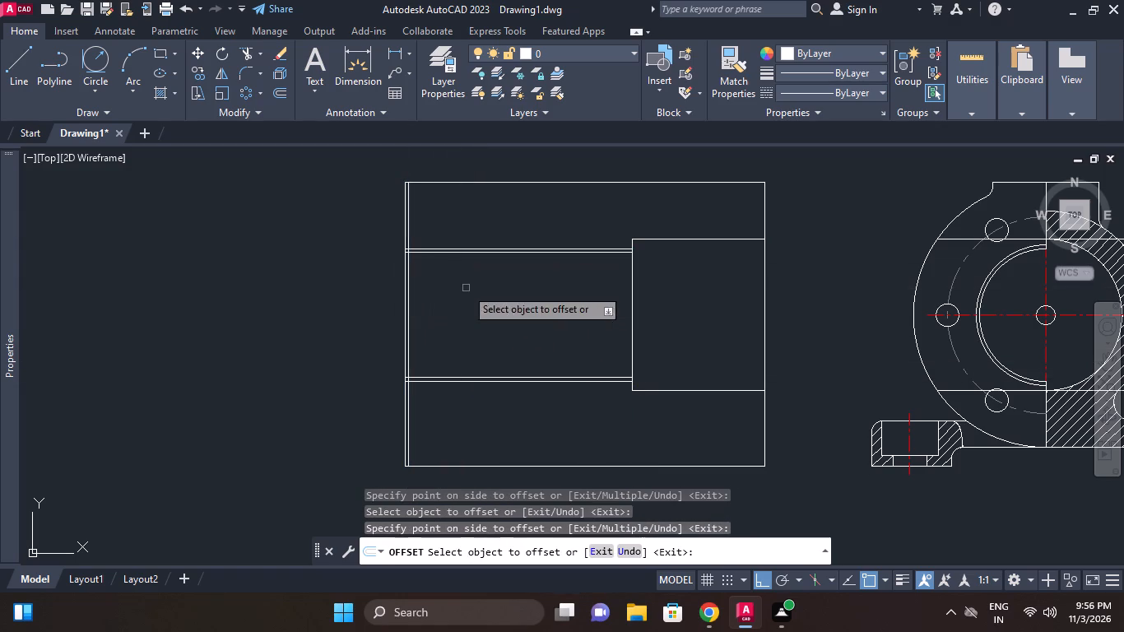
scroll(418, 349, "up", 1)
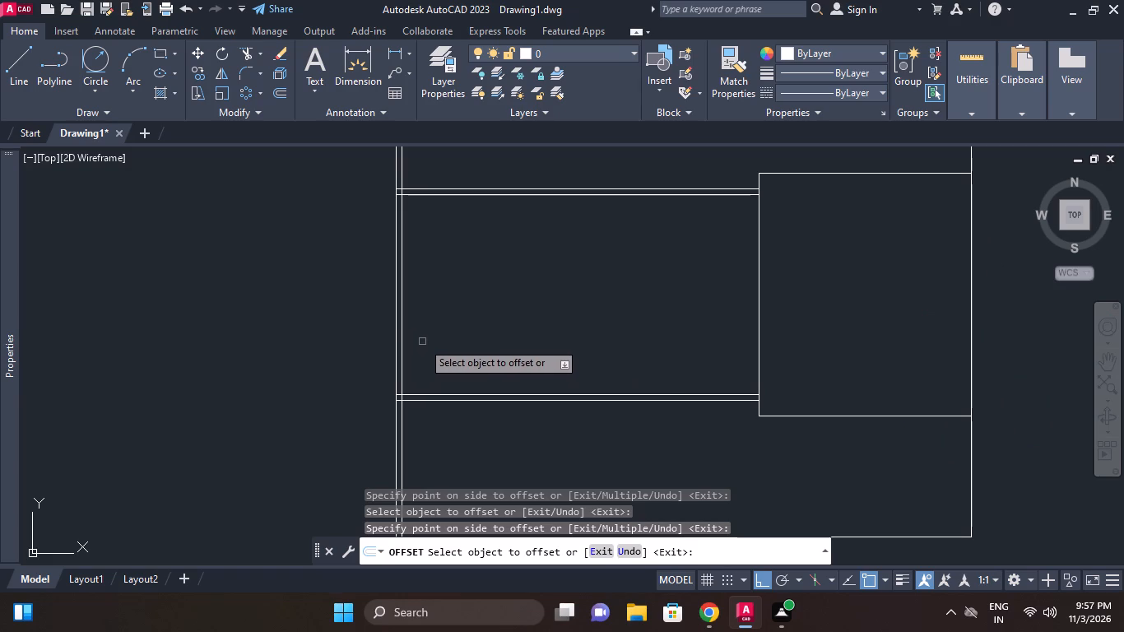
key("Escape")
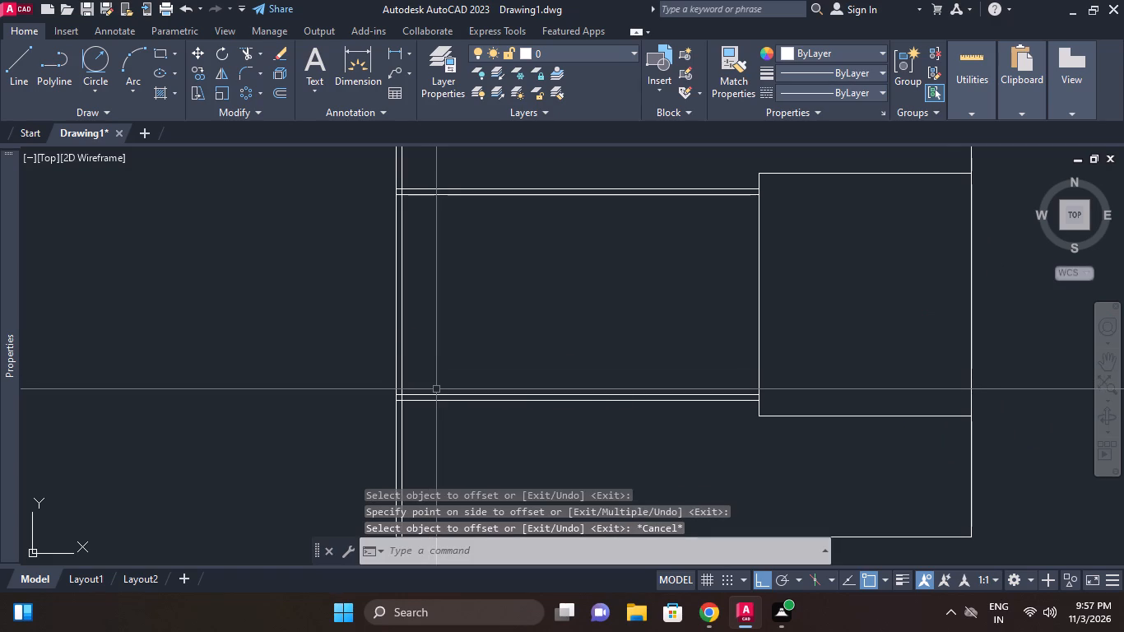
Erase the two 1 mm offset lines lying inside the smaller bore.
left_click(436, 393)
key("e")
key("space")
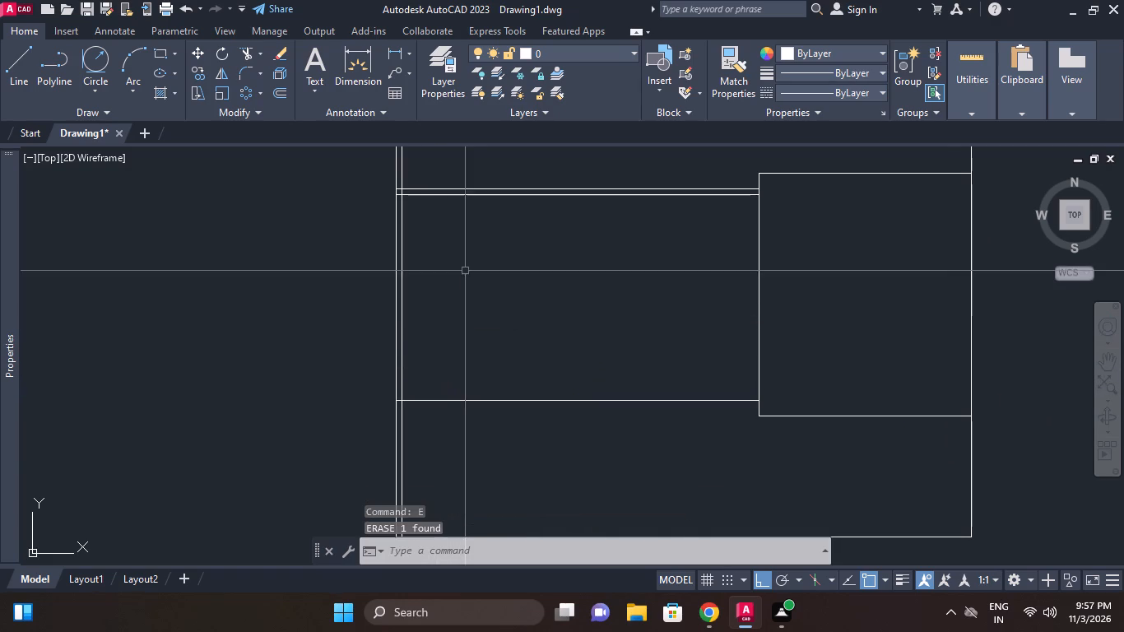
left_click(455, 194)
key("e")
key("space")
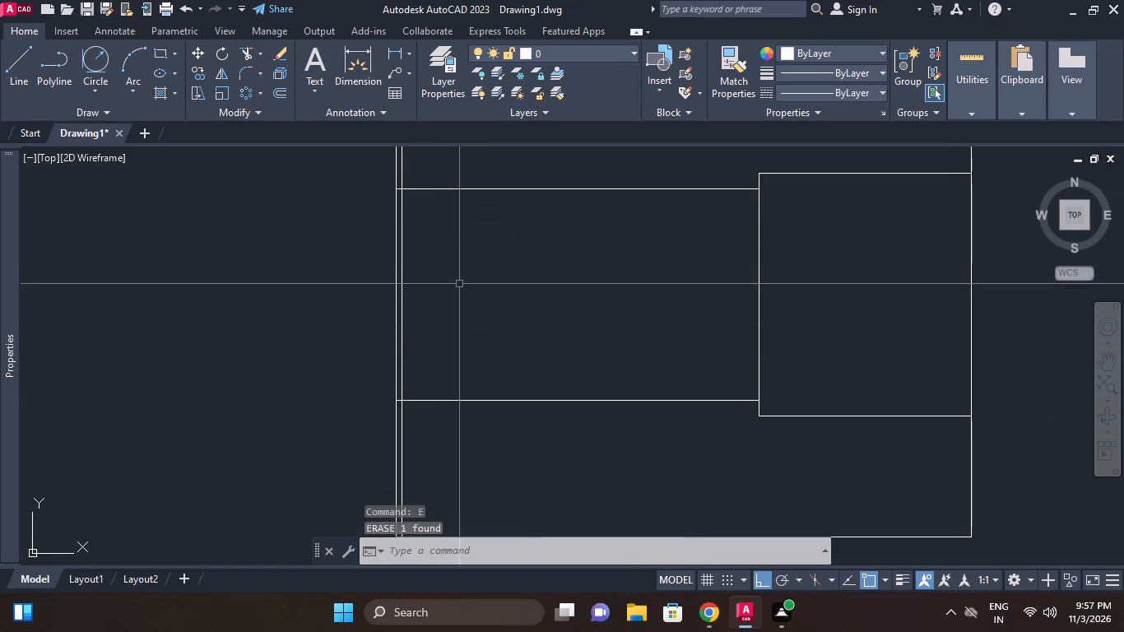
Offset the smaller bore's lower and upper lines 1 mm outward, away from the bore centre.
type("o 1")
key("space")
left_click(448, 397)
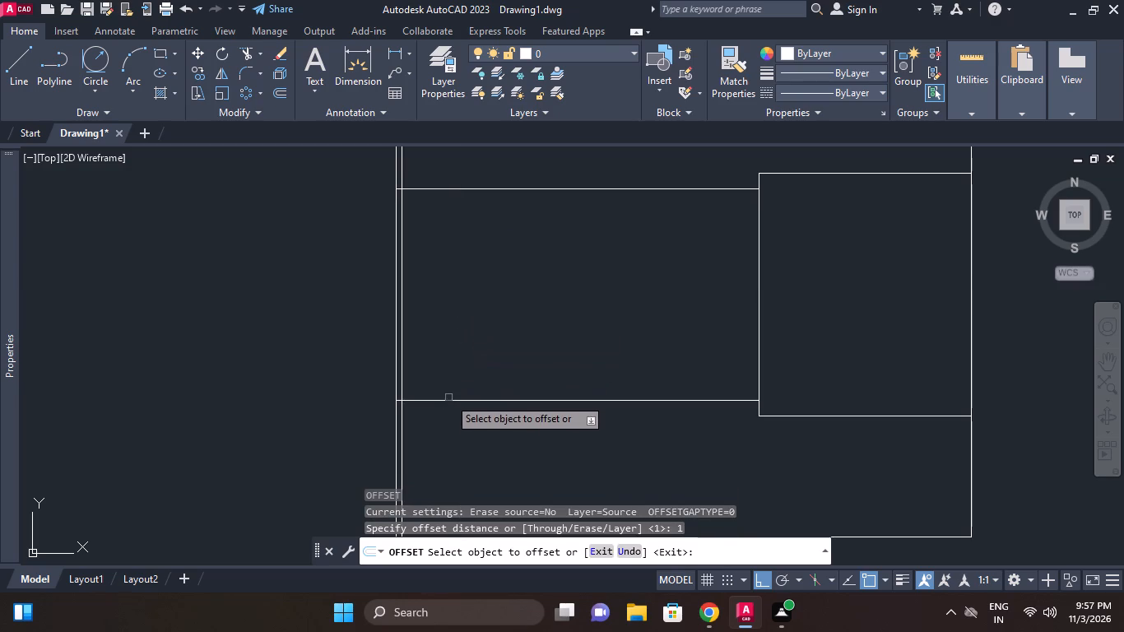
left_click(445, 420)
left_click(451, 400)
left_click(445, 428)
left_click(481, 183)
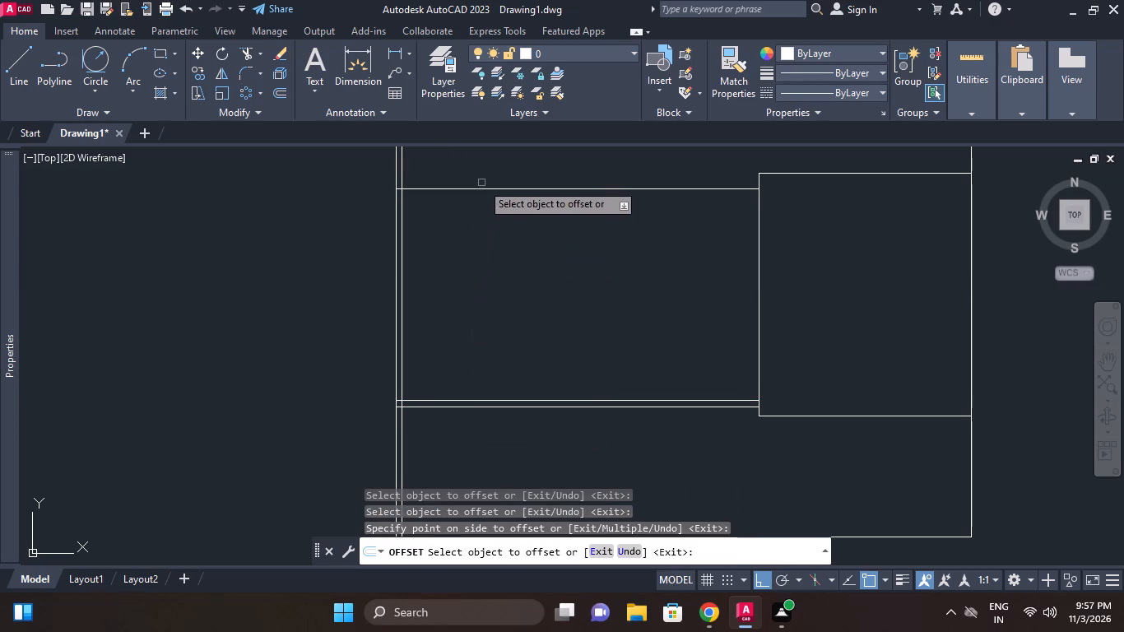
left_click(476, 185)
left_click(480, 171)
left_click(478, 188)
left_click(480, 173)
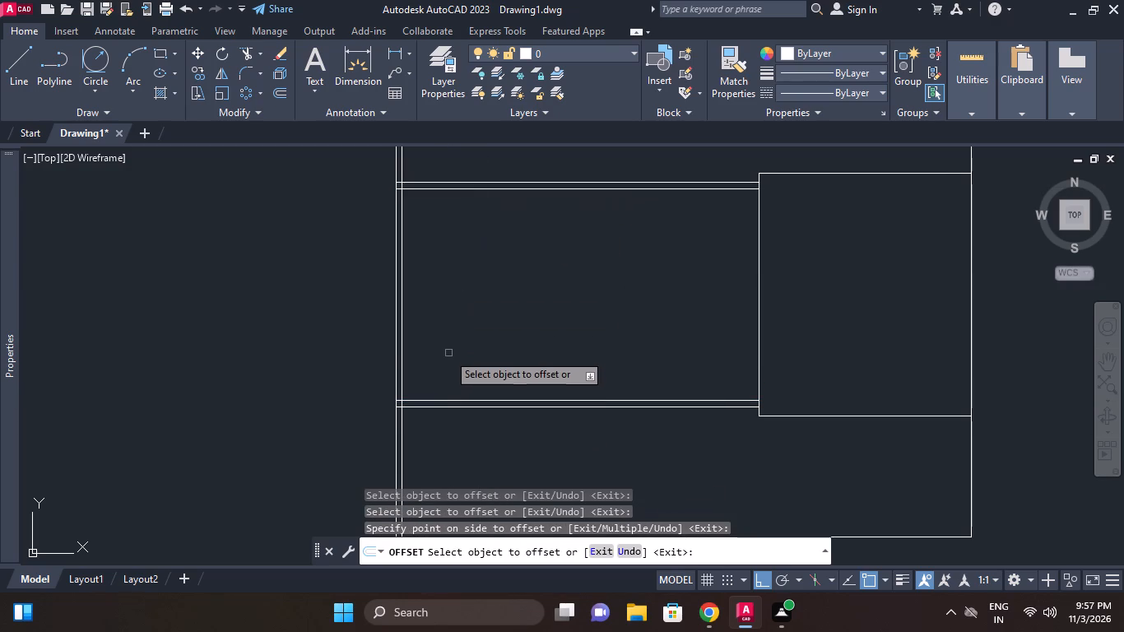
key("Escape")
Draw a diagonal chamfer line at the lower bore's left end, from the outer offset line to the bore line.
middle_click_drag(447, 336, 450, 321)
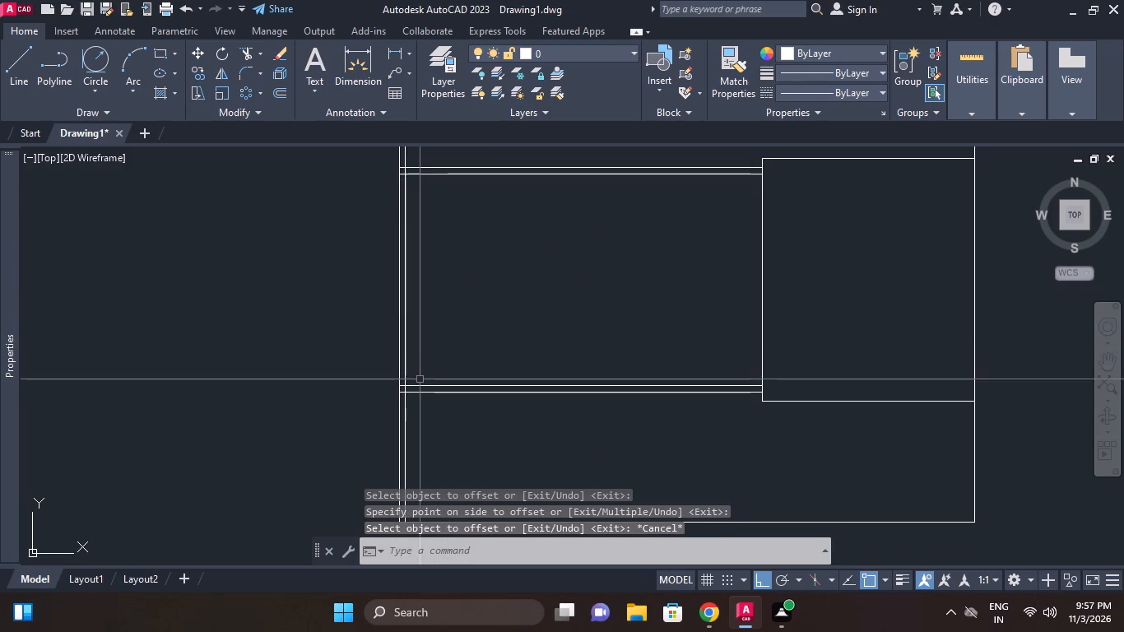
scroll(416, 381, "up", 1)
middle_click_drag(414, 386, 425, 380)
scroll(425, 380, "up", 1)
key("l")
key("space")
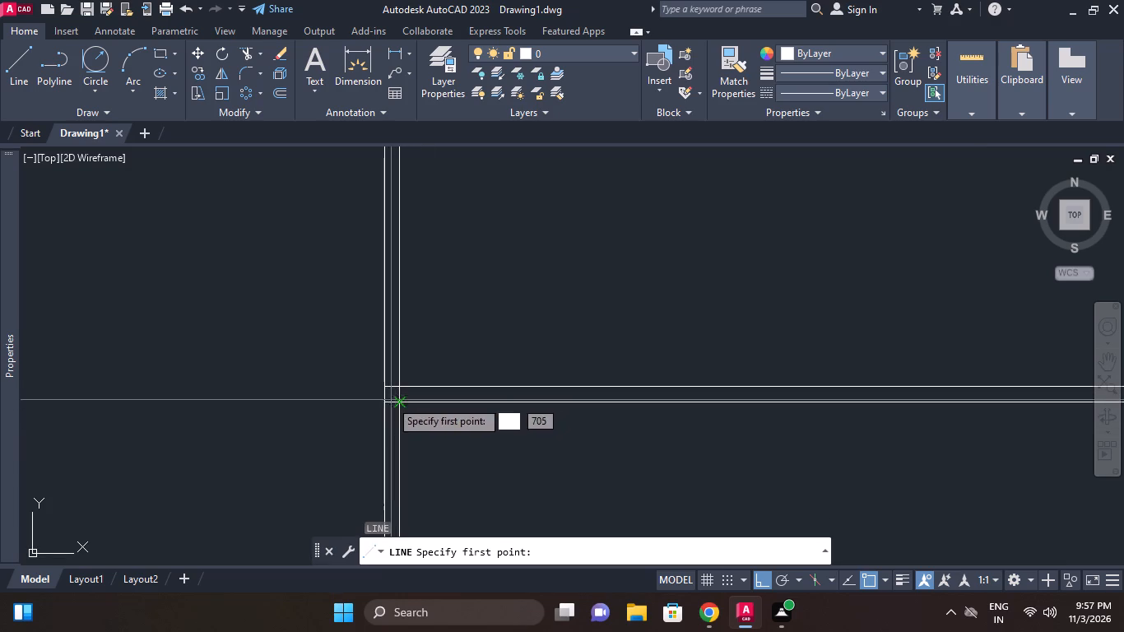
left_click(388, 402)
left_click(403, 384)
key("Escape")
Draw a diagonal line at the upper bore's left end, from the bore line at the edge to the 1 mm offset intersection.
key("space")
middle_click_drag(487, 297, 504, 371)
scroll(491, 332, "down", 1)
middle_click_drag(487, 272, 514, 392)
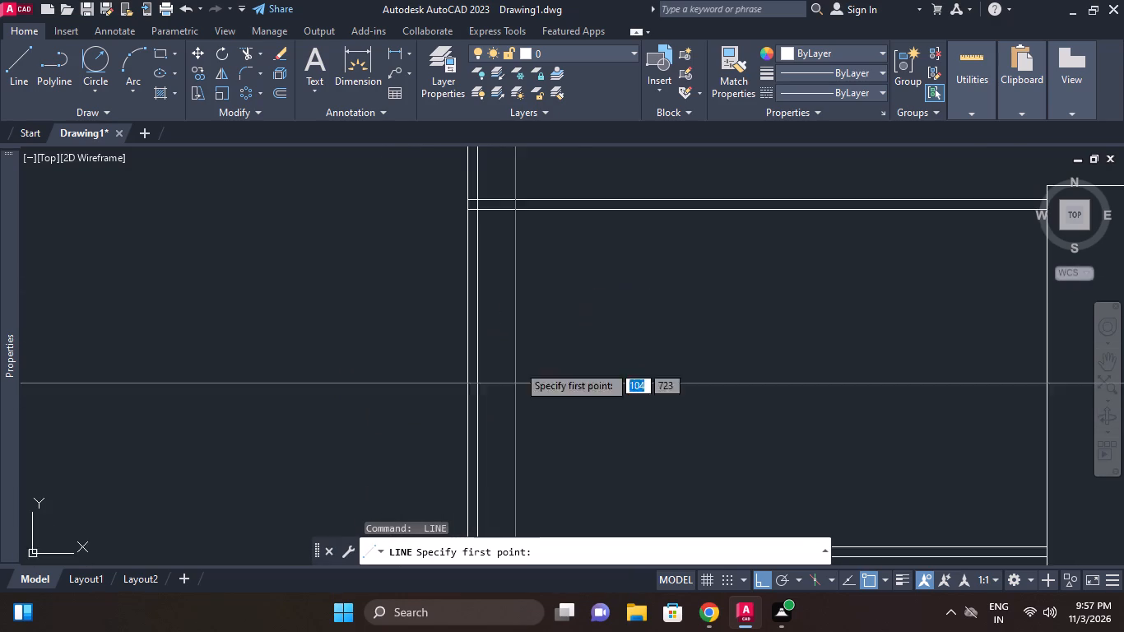
middle_click_drag(500, 265, 504, 344)
scroll(485, 268, "up", 1)
left_click(467, 302)
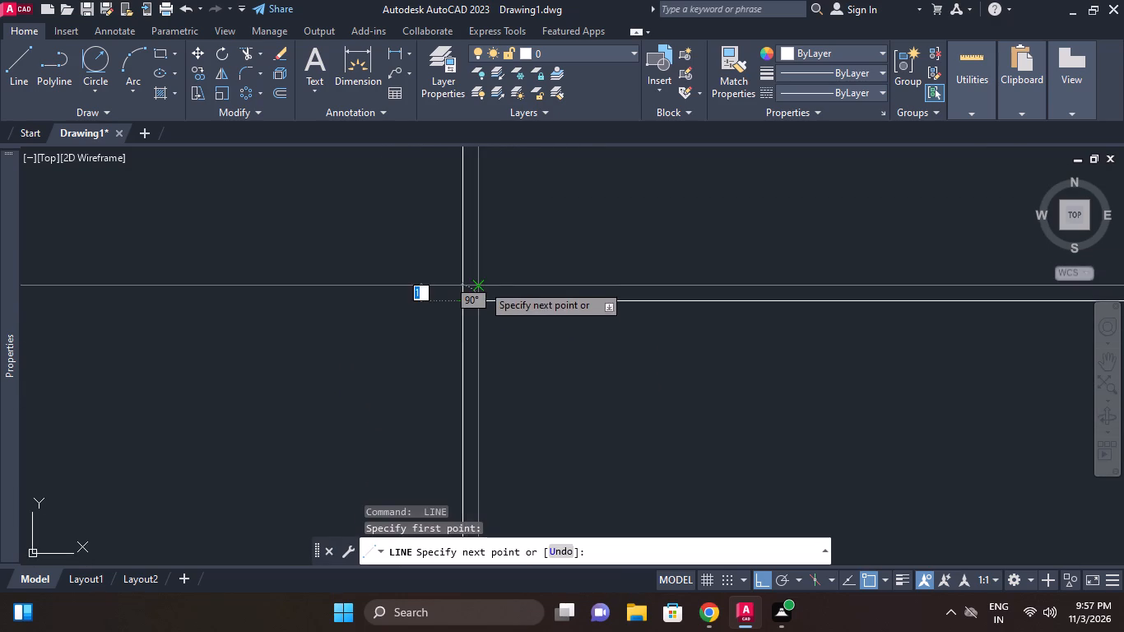
left_click(481, 282)
key("Escape")
Erase the 1 mm offset line above the smaller bore's upper line.
left_click(501, 286)
key("e")
key("space")
scroll(532, 299, "down", 1)
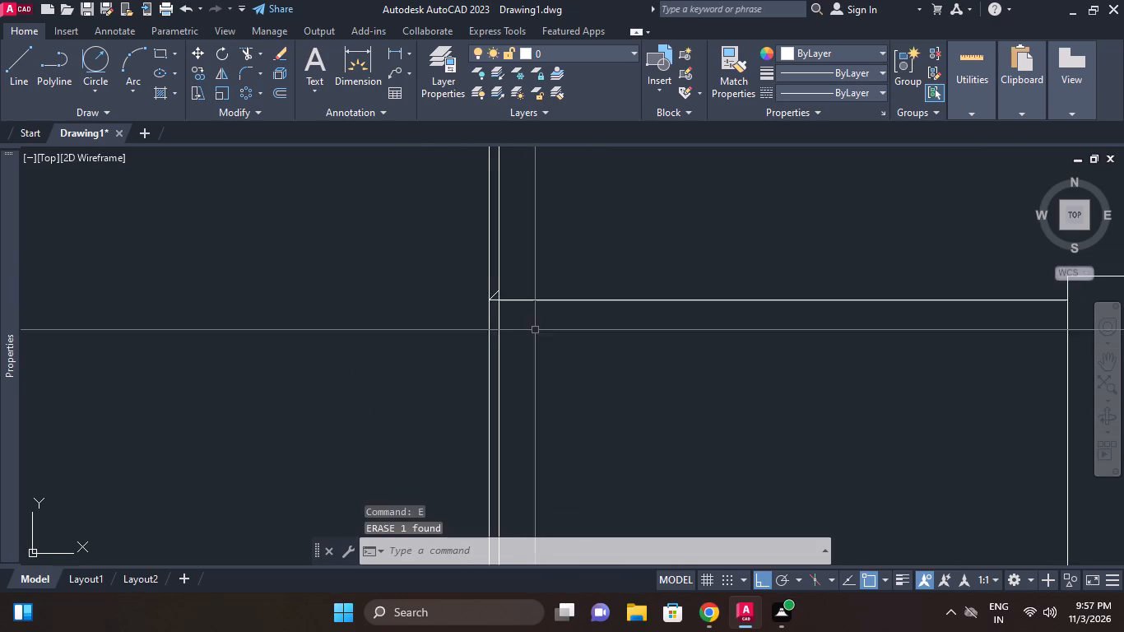
Undo the erasure of the 1 mm offset line above the smaller bore's upper line.
middle_click_drag(535, 330, 534, 322)
scroll(535, 314, "down", 1)
middle_click_drag(536, 299, 547, 240)
scroll(533, 239, "up", 1)
key("ctrl+z")
key("ctrl+z")
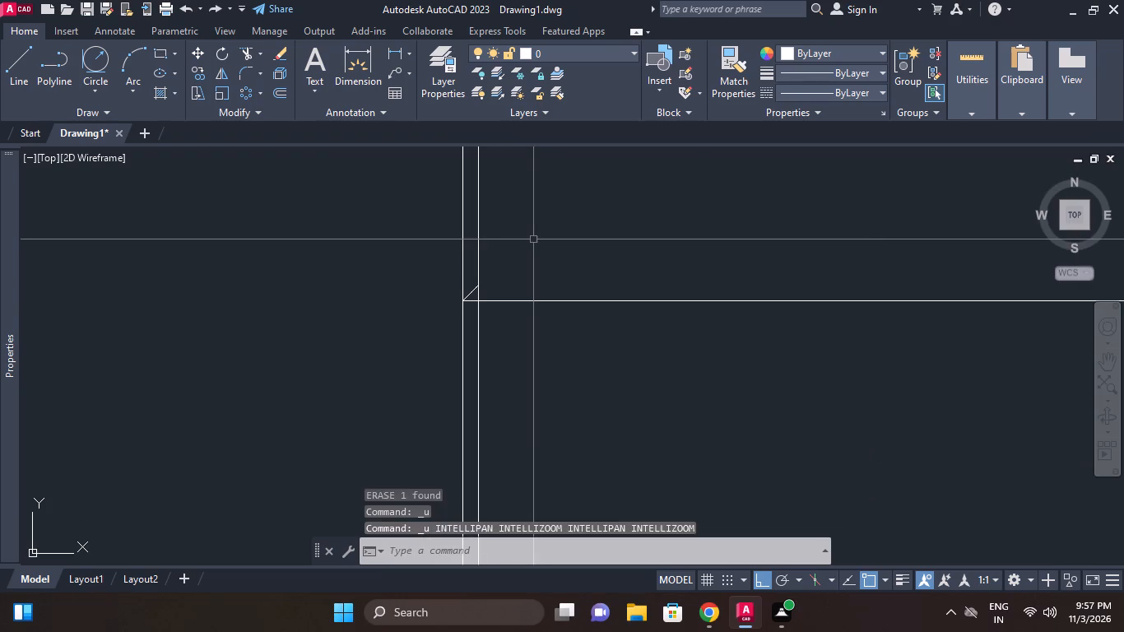
key("ctrl+z")
Erase the diagonal line at the upper bore line's left end.
scroll(471, 295, "up", 1)
left_click(470, 292)
type("e")
key("space")
key("Escape")
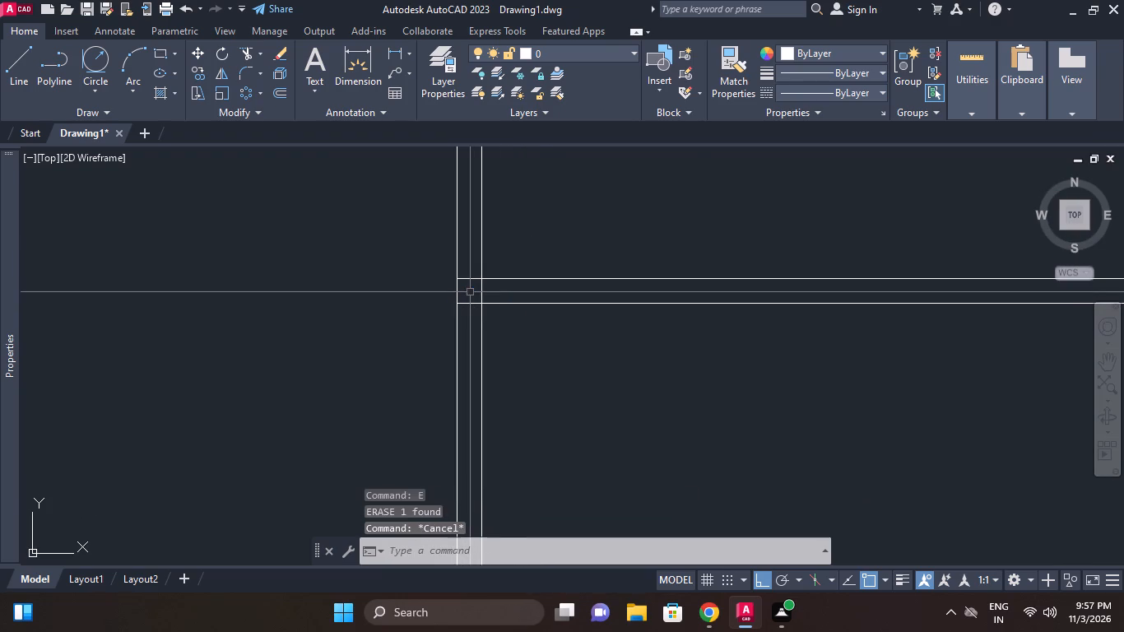
Draw a diagonal chamfer line from the upper bore line's inner intersection to the 1 mm offset line at the outer left edge.
type("l")
key("space")
left_click(484, 303)
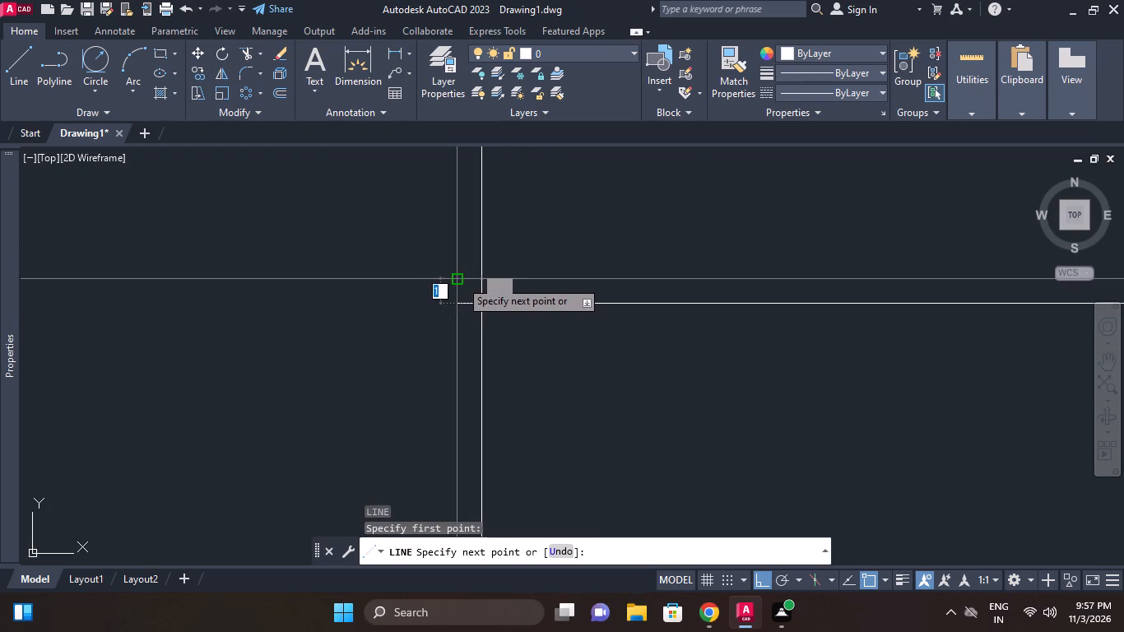
left_click(460, 280)
key("Escape")
Erase the 1 mm offset line above the smaller bore's upper line.
middle_click(510, 273)
scroll(517, 270, "down", 1)
left_click(527, 276)
key("e")
key("space")
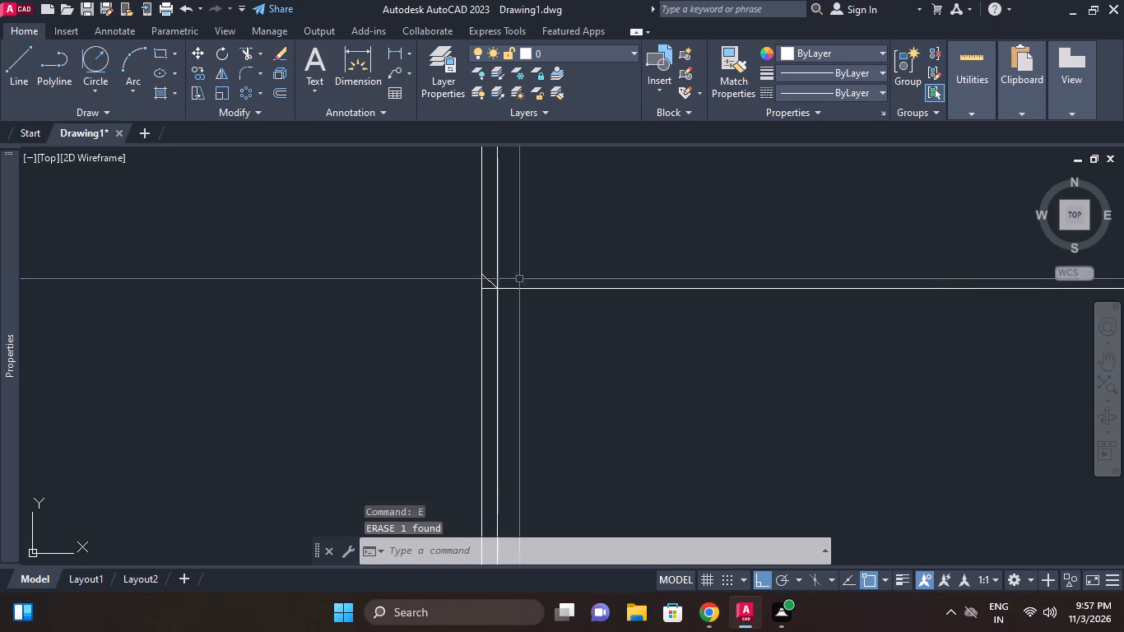
Find the lower bore chamfer and erase the neighbouring 1 mm offset line so only its diagonal and bore line remain.
scroll(489, 296, "up", 1)
middle_click_drag(489, 296, 523, 227)
scroll(524, 221, "down", 2)
middle_click_drag(579, 339, 579, 208)
scroll(579, 211, "down", 2)
middle_click(570, 263)
scroll(589, 326, "up", 2)
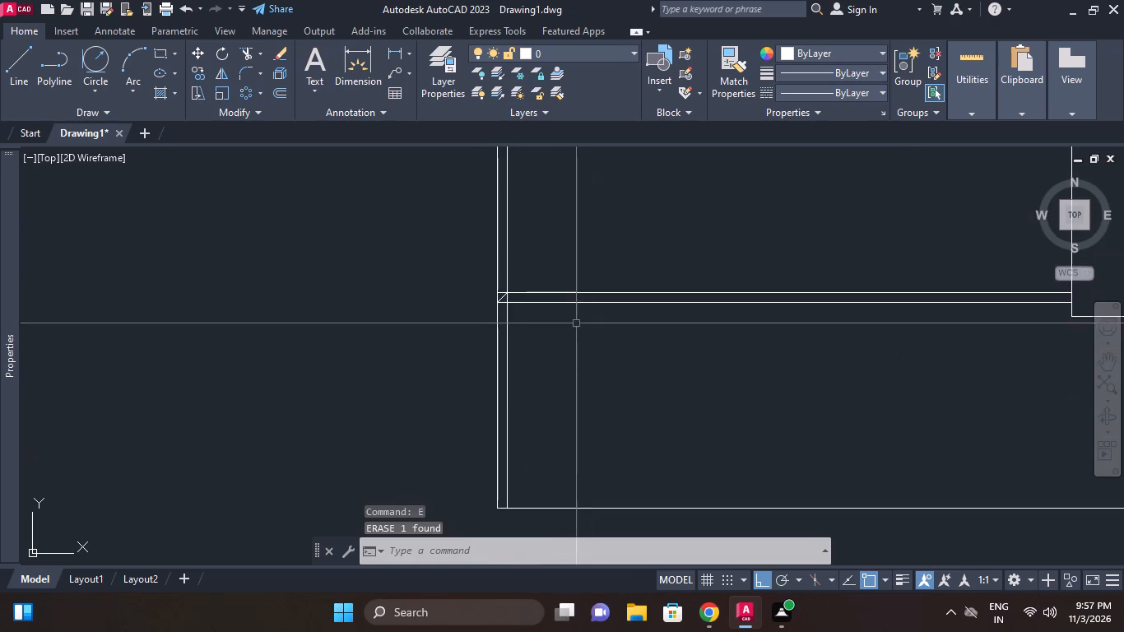
scroll(576, 323, "up", 1)
left_click(535, 292)
key("e")
key("space")
Trim the short ends of the lower and upper bore lines between the outline's left edge and the inner chamfer line.
scroll(533, 257, "down", 1)
scroll(470, 267, "up", 1)
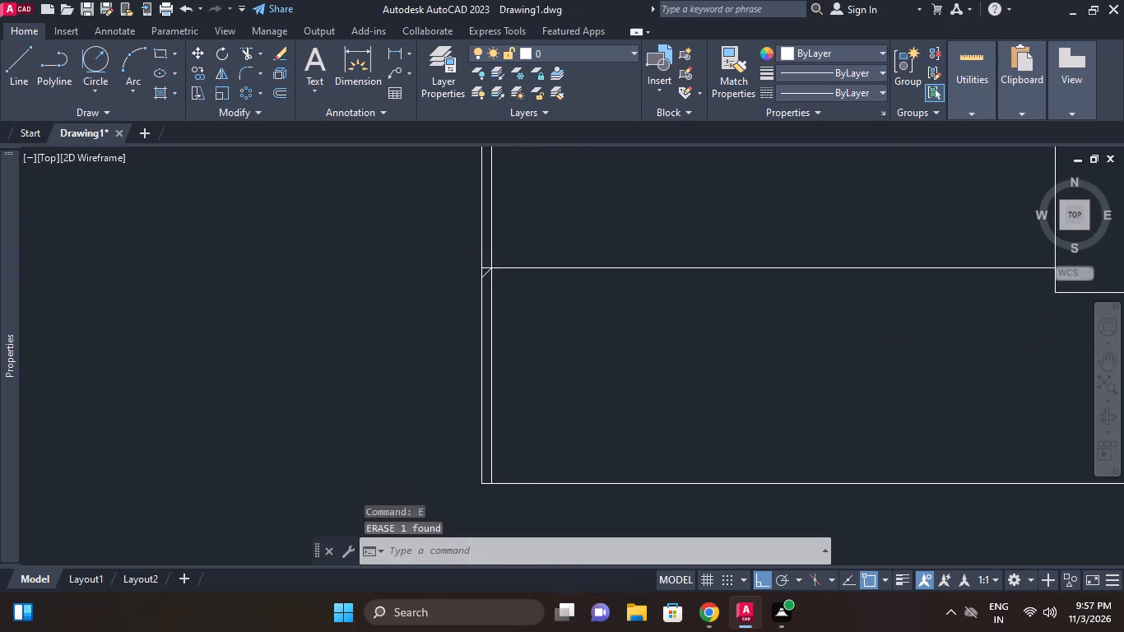
middle_click(510, 290)
key("t")
key("r")
key("space")
key("space")
left_click(491, 272)
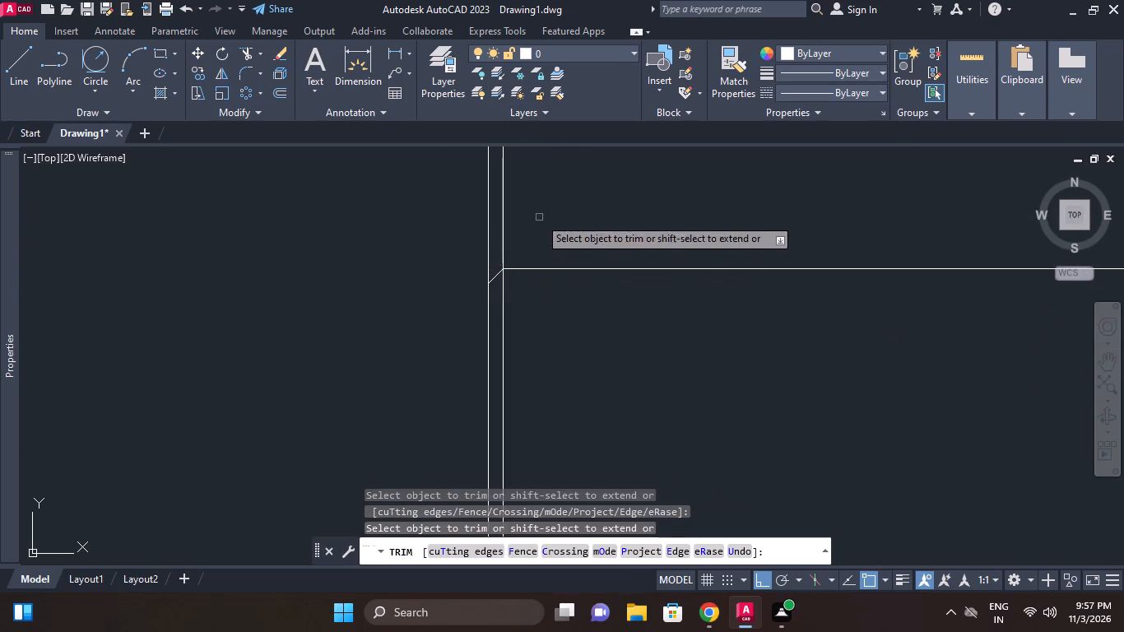
scroll(547, 224, "down", 1)
middle_click_drag(547, 224, 564, 451)
middle_click_drag(553, 353, 564, 477)
scroll(535, 273, "up", 2)
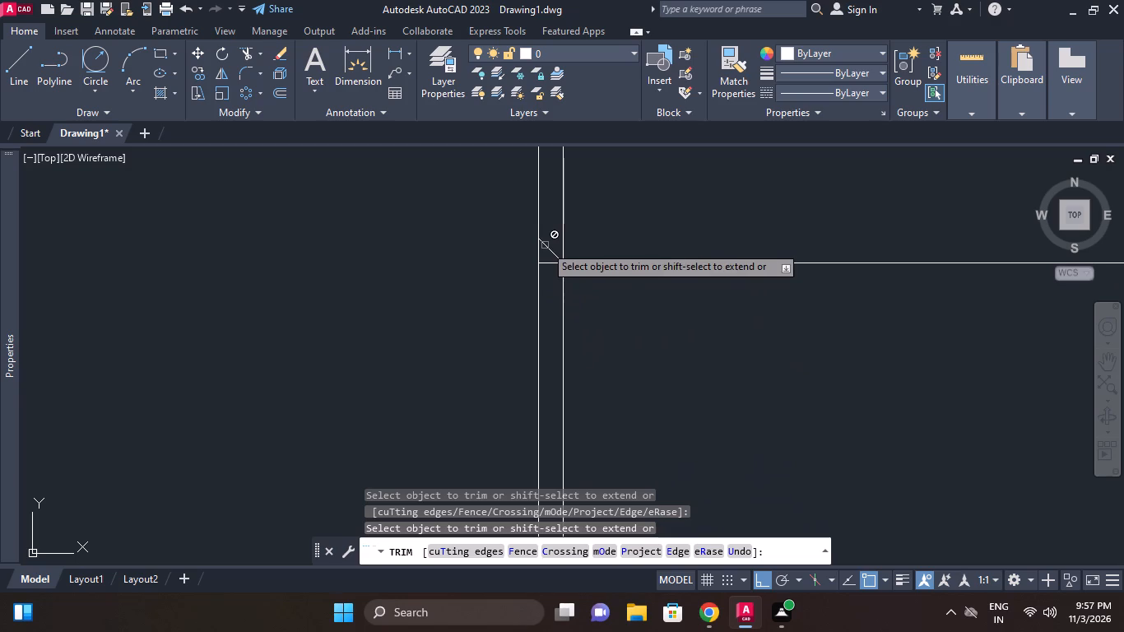
left_click(546, 244)
left_click(547, 260)
key("Escape")
Trim the inner vertical chamfer line above the upper bore line and below the lower bore line.
scroll(588, 295, "down", 3)
middle_click(588, 295)
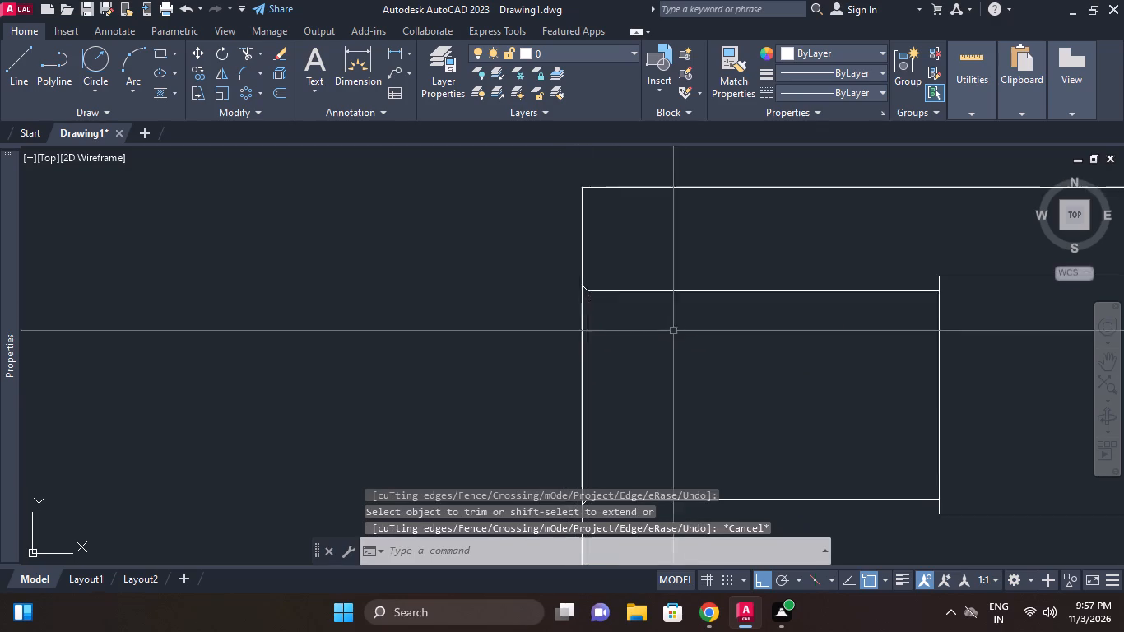
scroll(678, 332, "down", 2)
middle_click_drag(676, 328, 667, 317)
scroll(637, 326, "up", 1)
middle_click(637, 326)
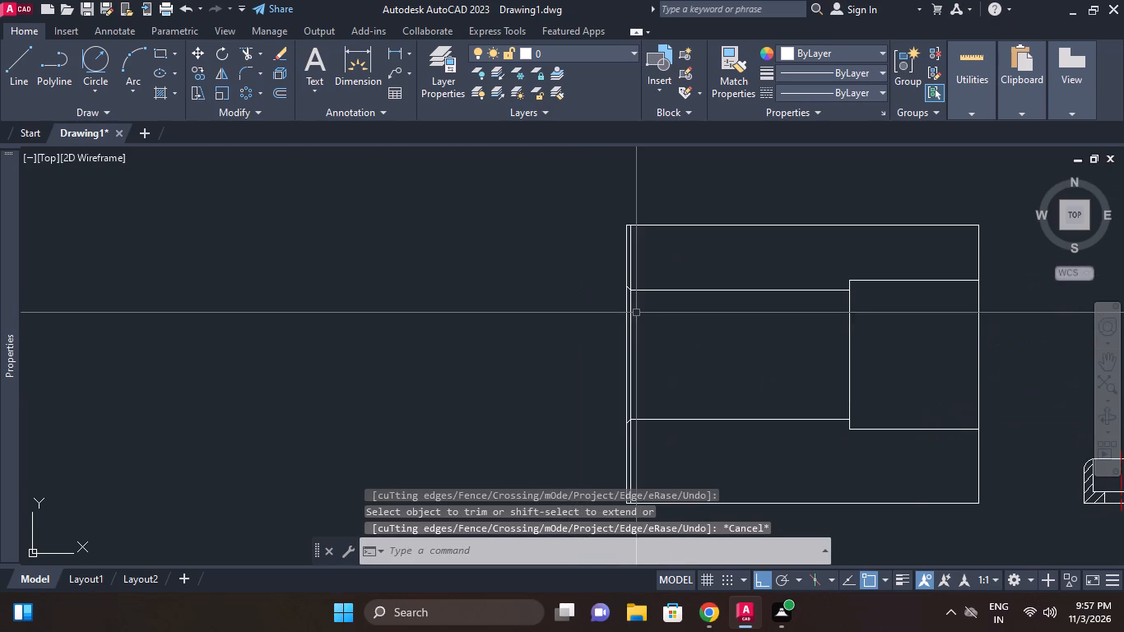
middle_click_drag(637, 311, 643, 334)
scroll(639, 309, "up", 2)
middle_click(639, 309)
key("t")
key("r")
key("space")
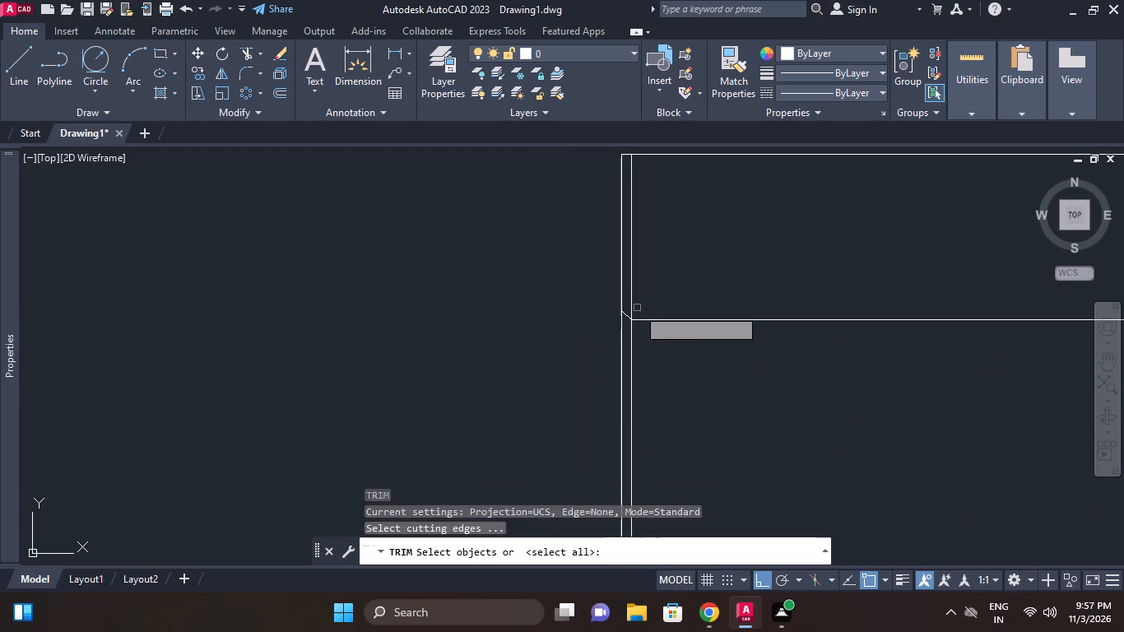
key("space")
left_click(634, 301)
middle_click_drag(666, 290, 696, 201)
scroll(667, 289, "down", 1)
middle_click_drag(696, 332, 710, 262)
left_click(686, 378)
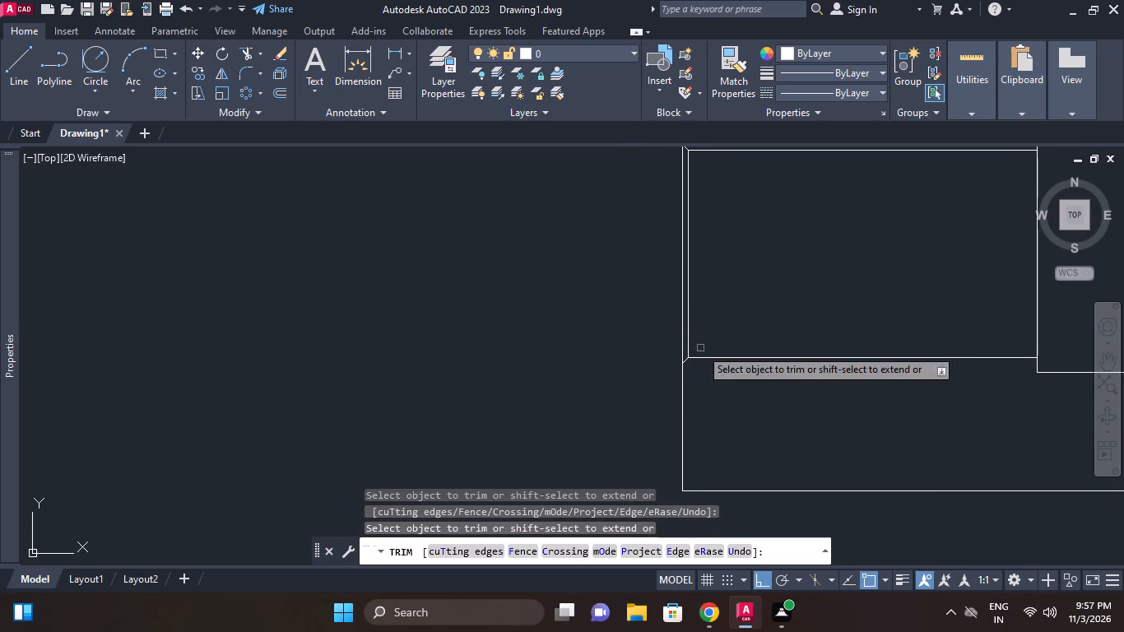
key("Escape")
Place a vertical construction line through an endpoint on the outline's left edge.
middle_click_drag(721, 324, 601, 348)
scroll(721, 324, "down", 1)
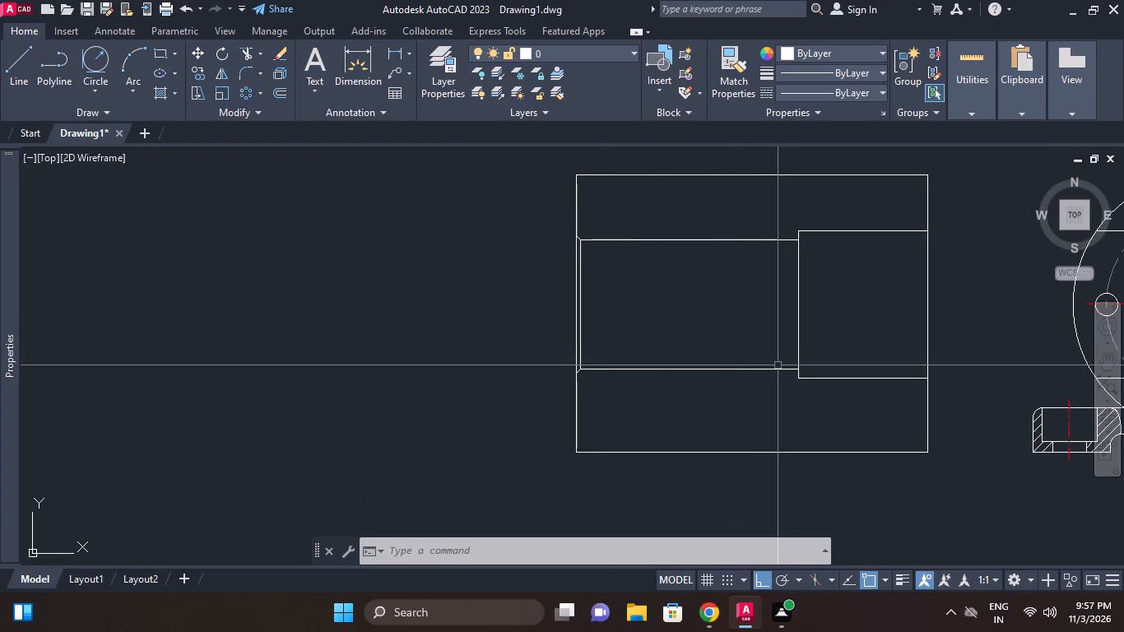
middle_click_drag(778, 365, 744, 372)
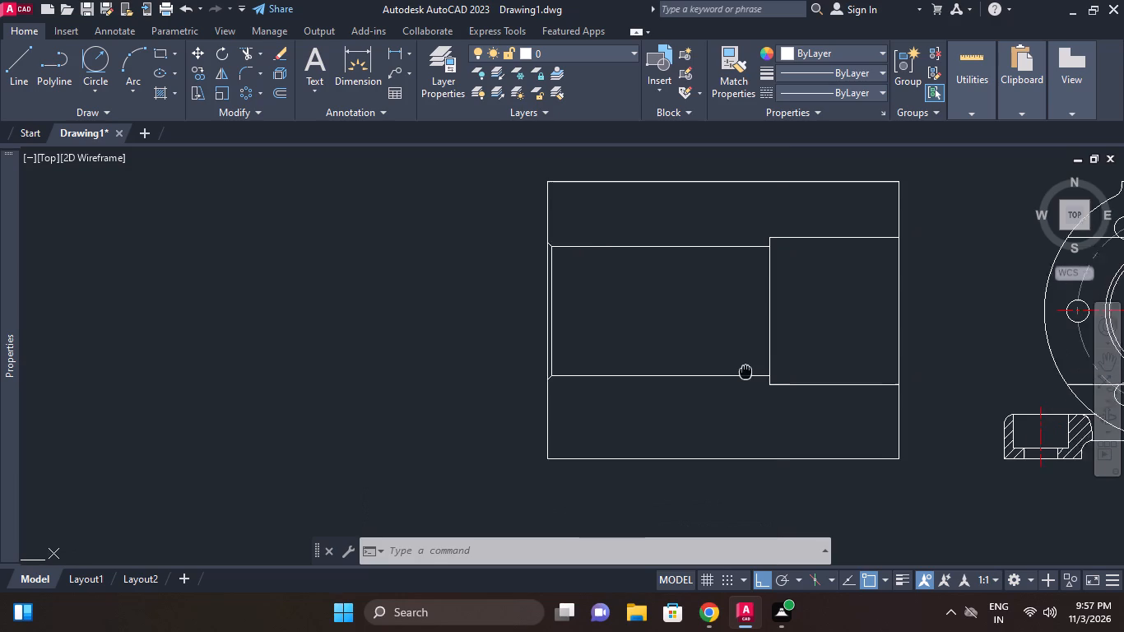
middle_click_drag(744, 372, 743, 372)
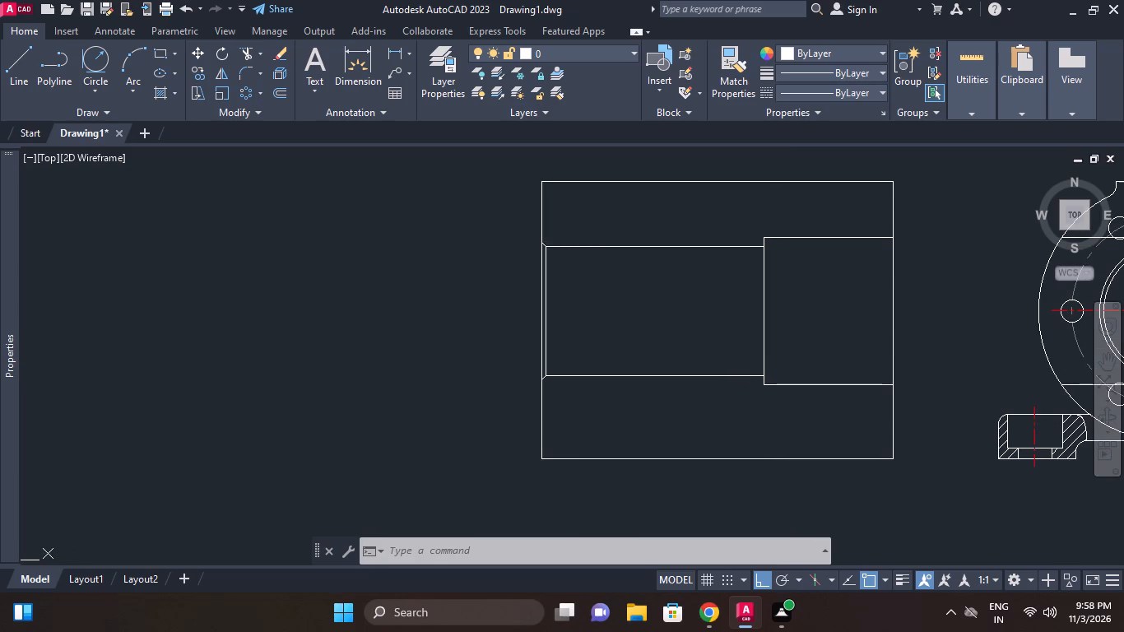
type("xl")
key("space")
type("v")
key("space")
type("en")
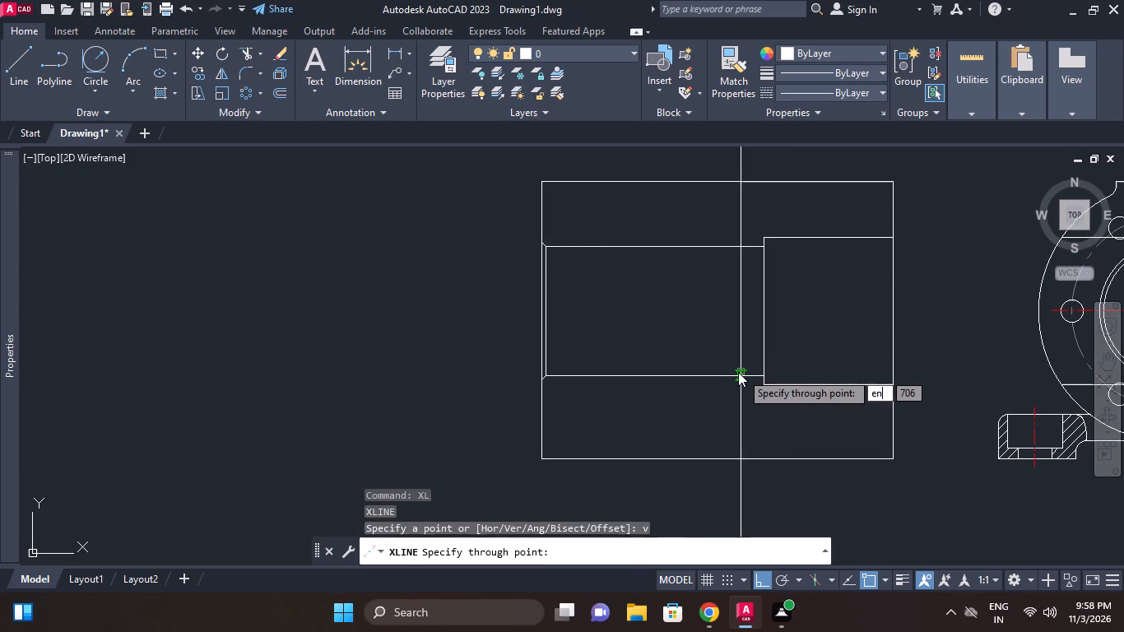
key("d")
key("space")
scroll(569, 332, "up", 2)
left_click(495, 302)
key("Escape")
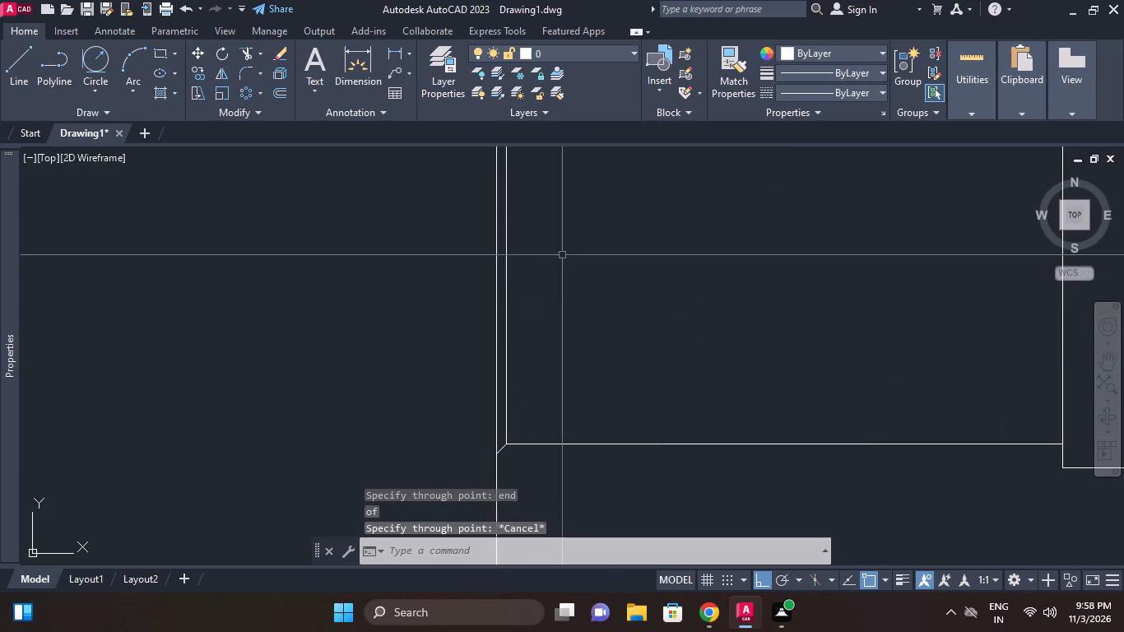
Offset the vertical construction line 80 mm to the right, into the larger bore.
scroll(566, 258, "down", 2)
middle_click_drag(566, 261, 569, 308)
type("o")
key("space")
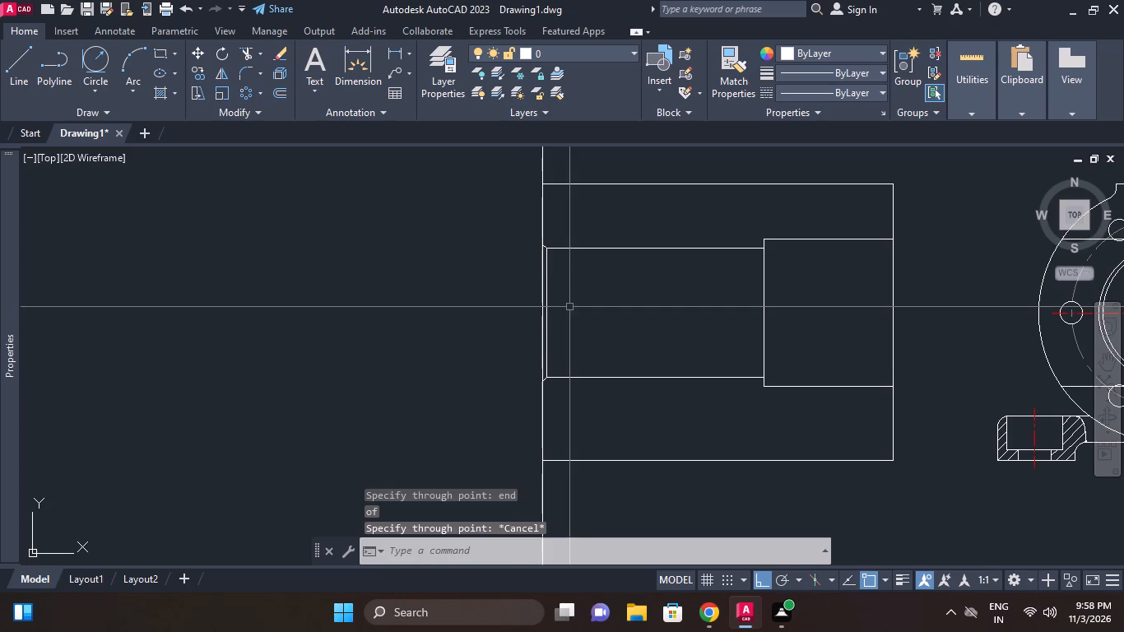
type("80")
key("Return")
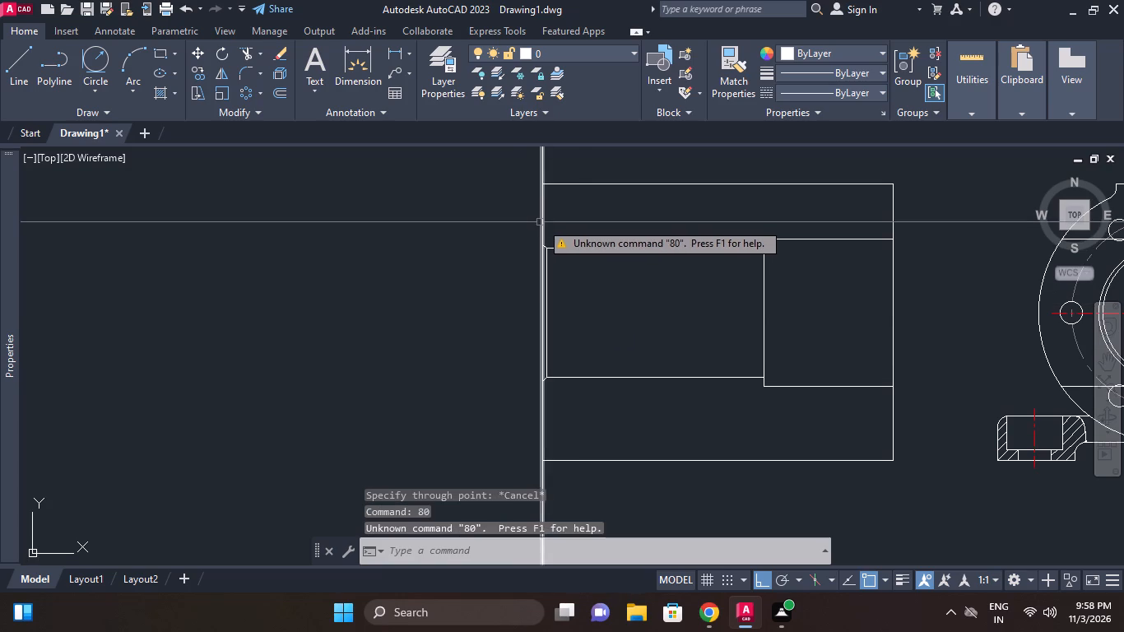
key("Escape")
type("o")
key("space")
type("80")
key("Return")
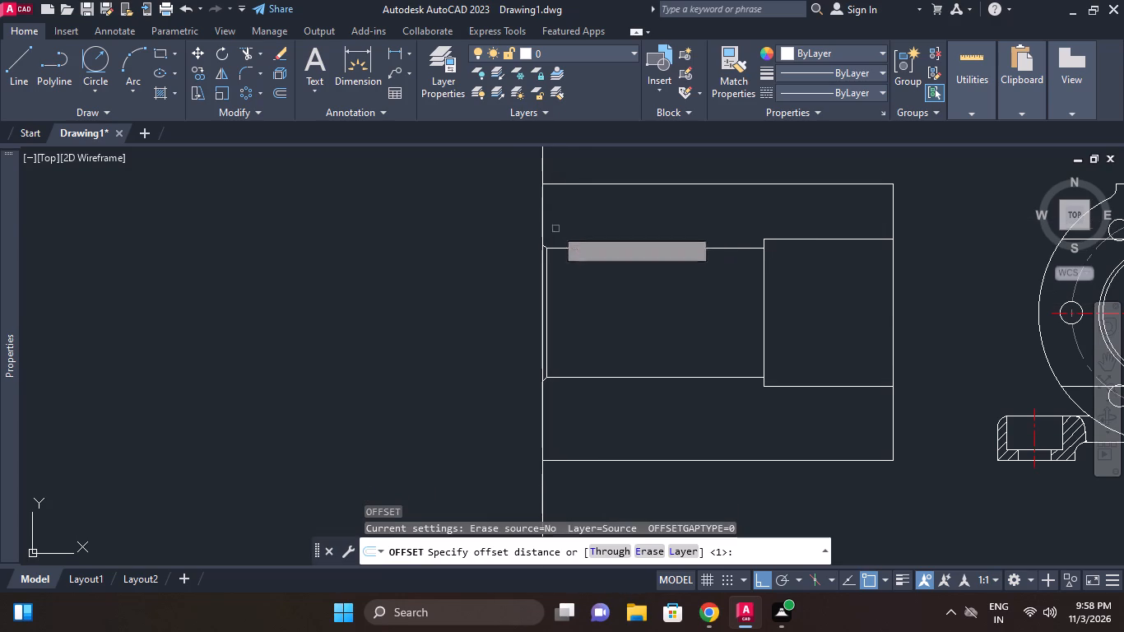
left_click(544, 222)
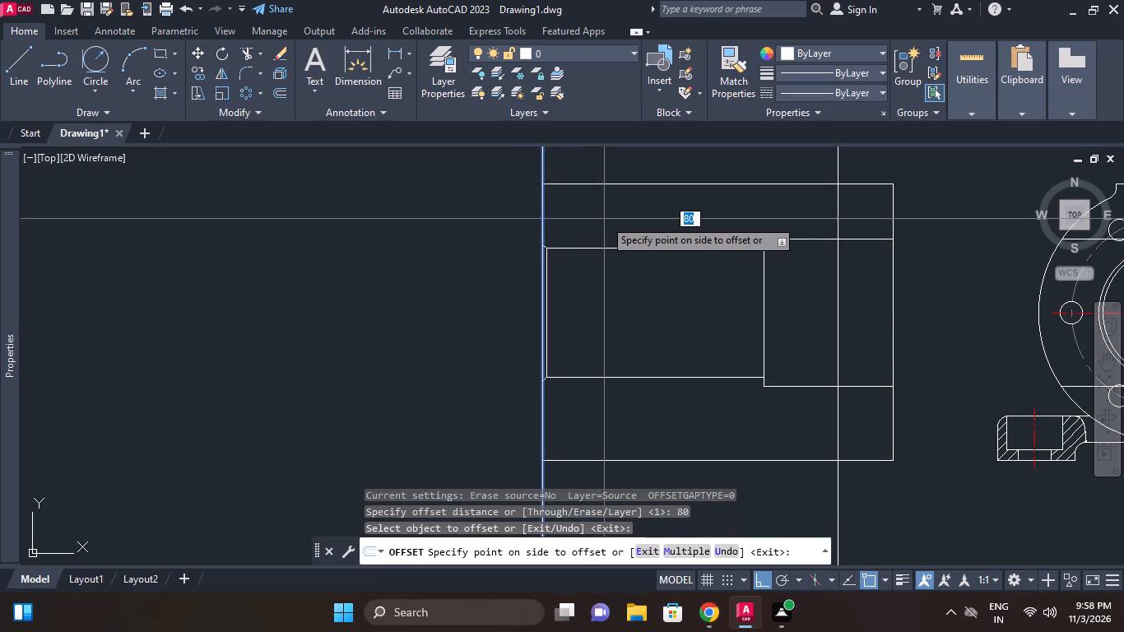
left_click(604, 219)
key("Escape")
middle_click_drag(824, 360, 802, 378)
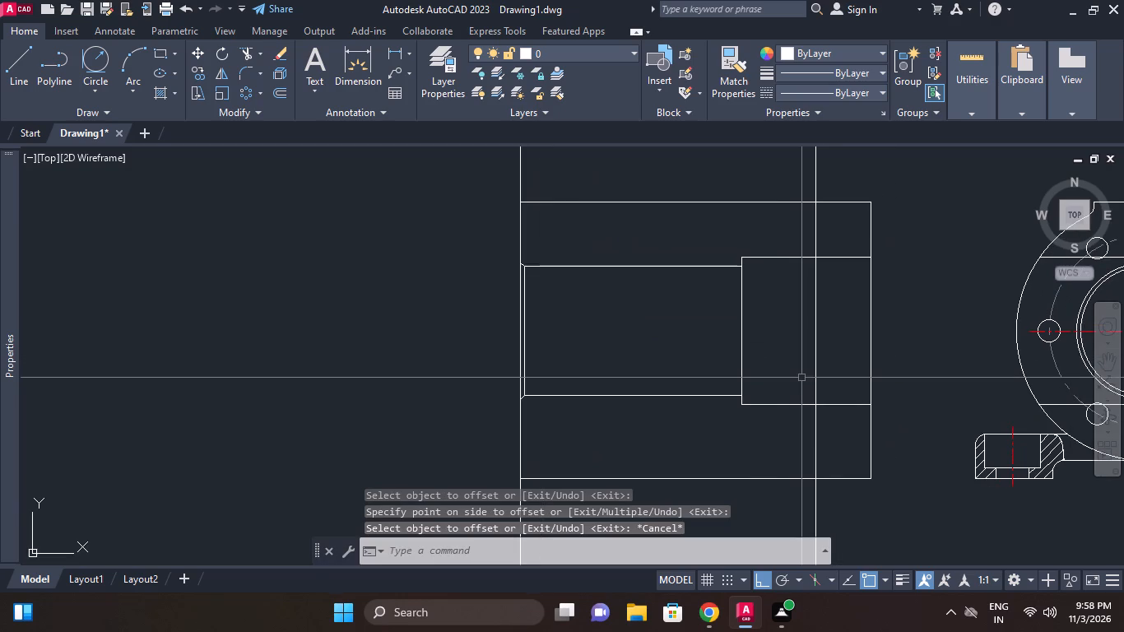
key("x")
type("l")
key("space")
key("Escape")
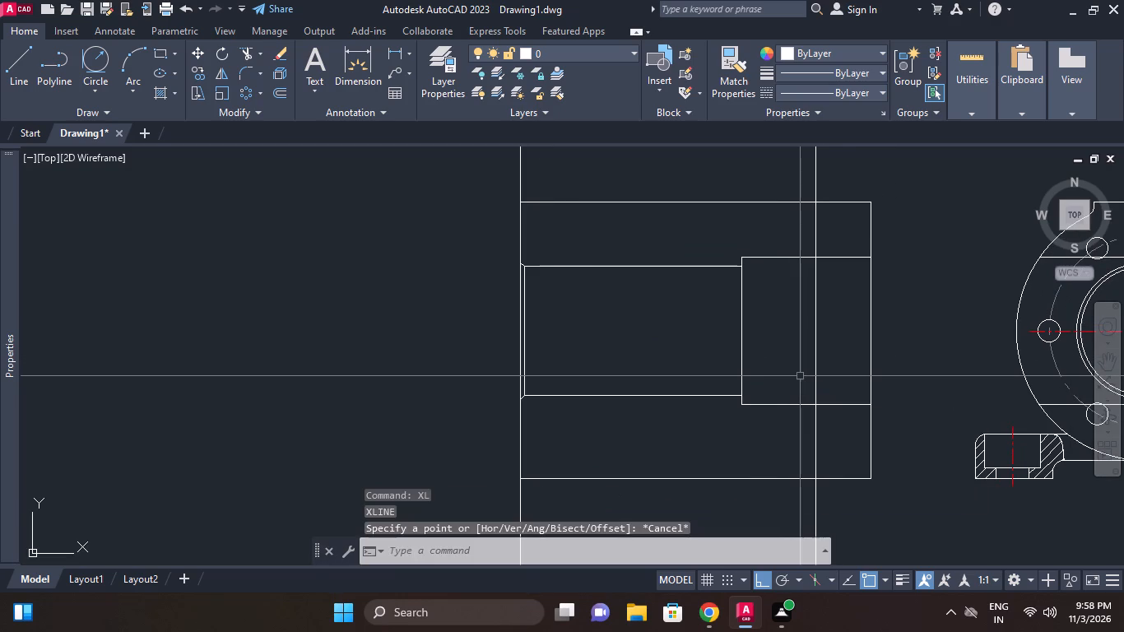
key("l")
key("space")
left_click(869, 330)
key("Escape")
Draw a horizontal line from the midpoint of the outline's right edge to the 80 mm construction line.
key("space")
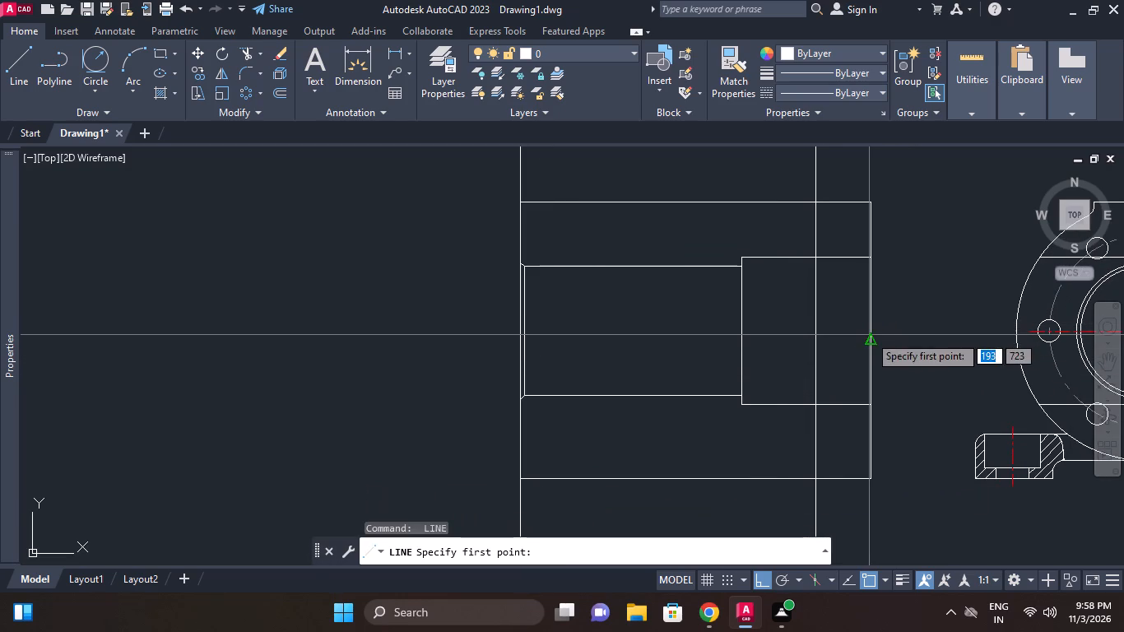
left_click(869, 335)
left_click(812, 344)
key("Escape")
Offset the short horizontal line 4 mm both downward and upward.
middle_click(848, 341)
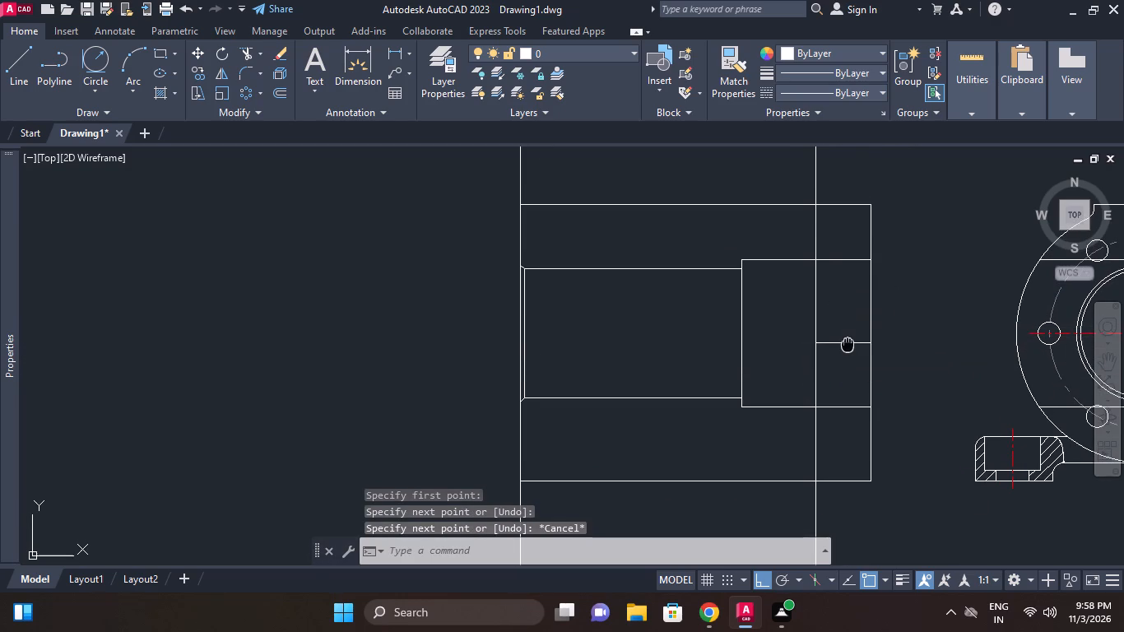
type("o 4")
key("space")
left_click(848, 343)
left_click(838, 355)
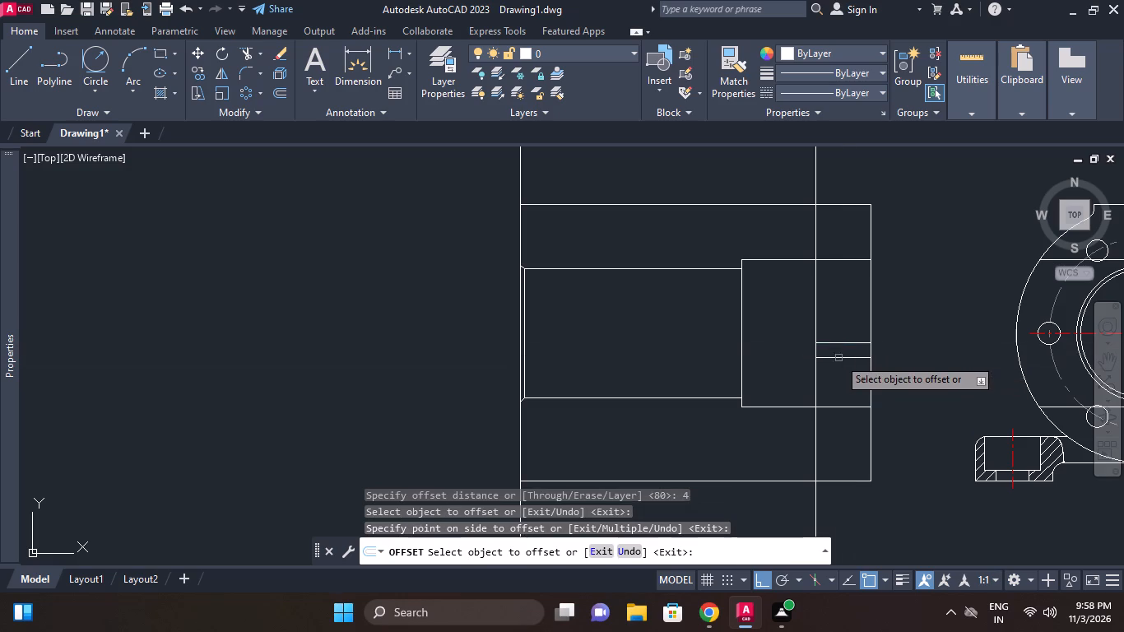
left_click(838, 346)
left_click(838, 321)
key("Escape")
Erase the middle horizontal line between the two 4 mm offset lines.
middle_click(836, 339)
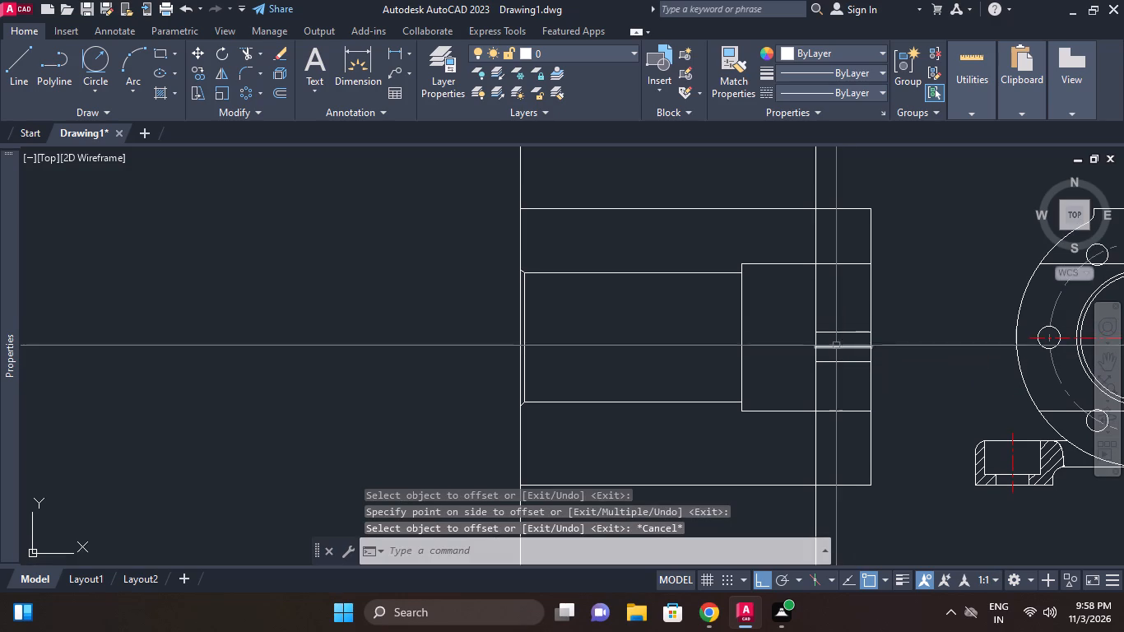
left_click(836, 348)
key("e")
key("space")
key("Escape")
Offset the outline's right vertical edge 10 mm inward.
middle_click(836, 348)
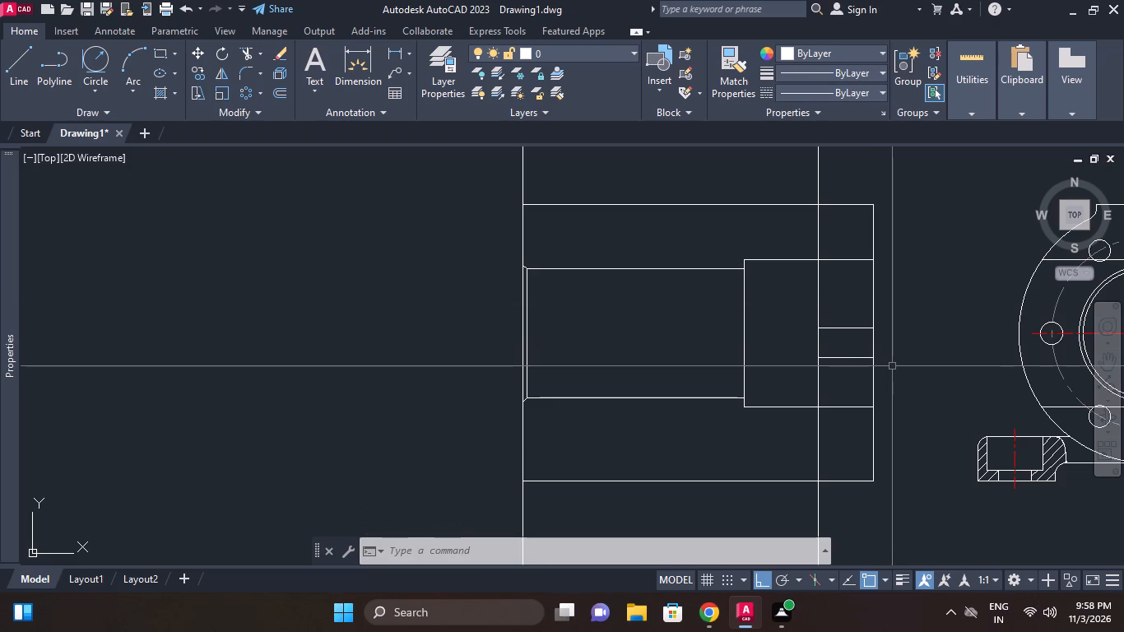
type("o 1")
key("0")
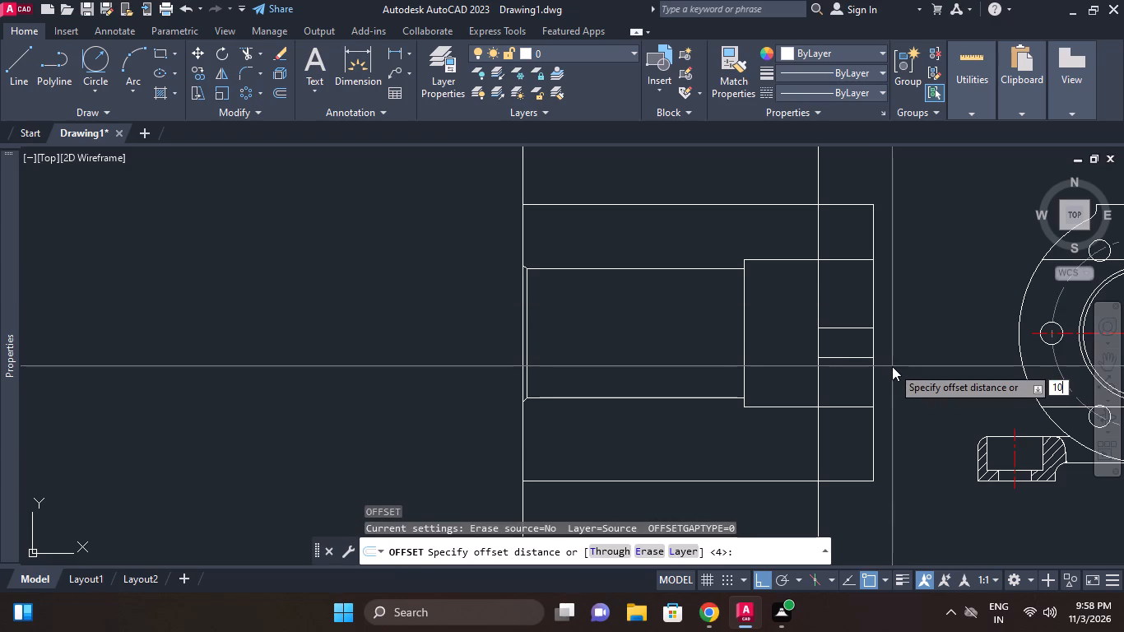
key("Return")
left_click(875, 372)
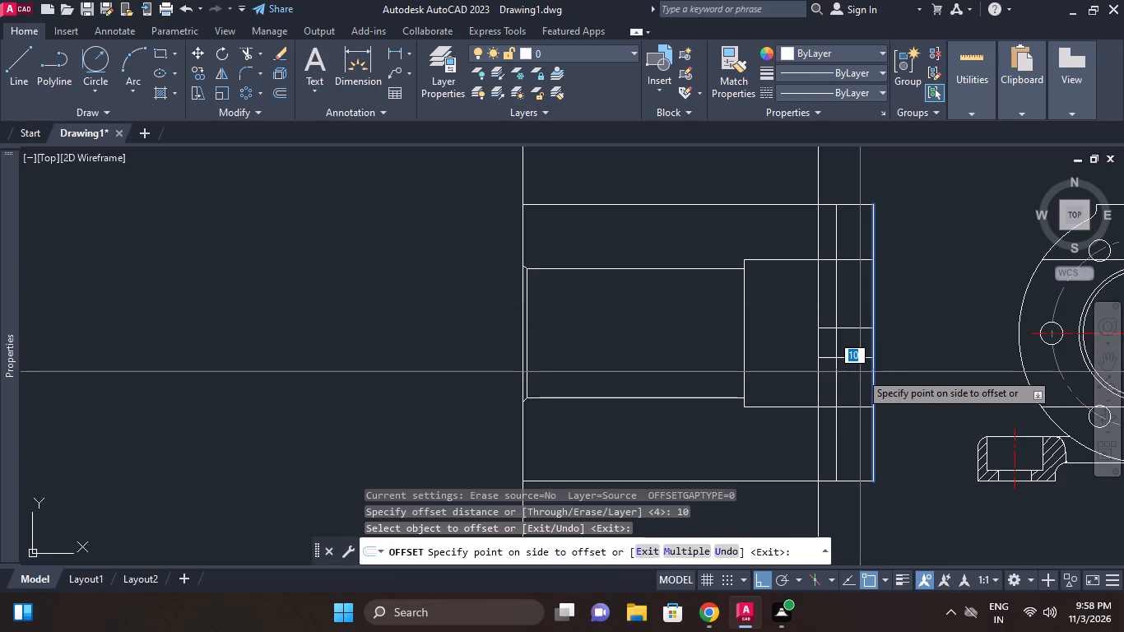
left_click(860, 372)
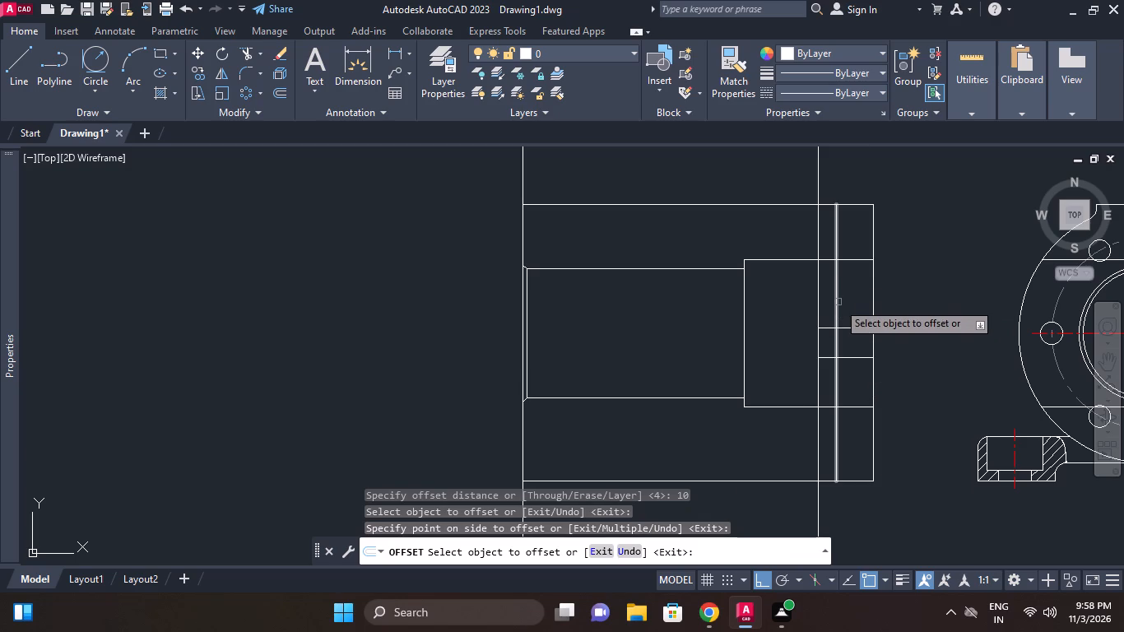
key("Escape")
Trim the 80 mm construction line above and below the narrow slot, within the larger bore.
key("t")
key("r")
key("space")
key("space")
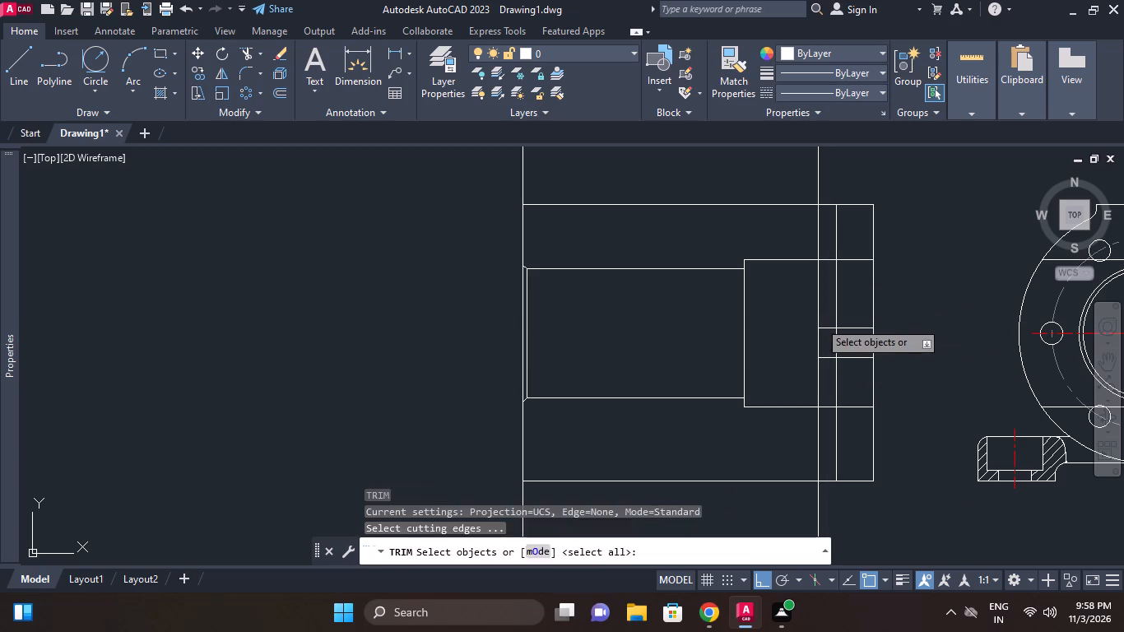
left_click(819, 318)
left_click(819, 364)
key("Escape")
Erase the leftover upper and lower pieces of the 80 mm construction line.
key("e")
key("space")
left_click(818, 437)
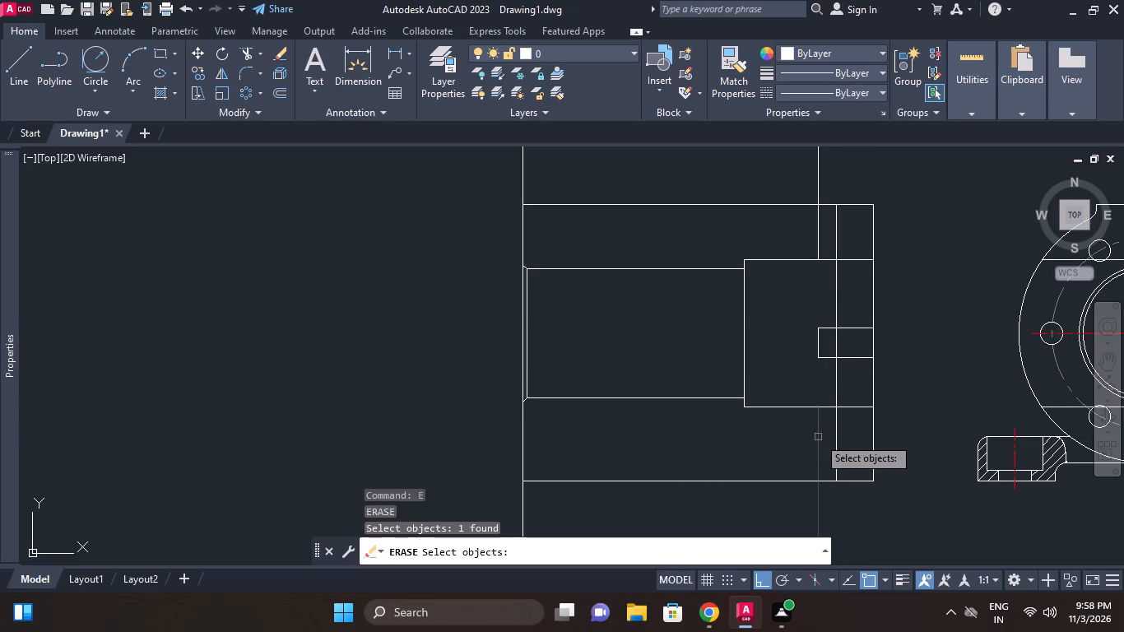
left_click(819, 188)
right_click(819, 188)
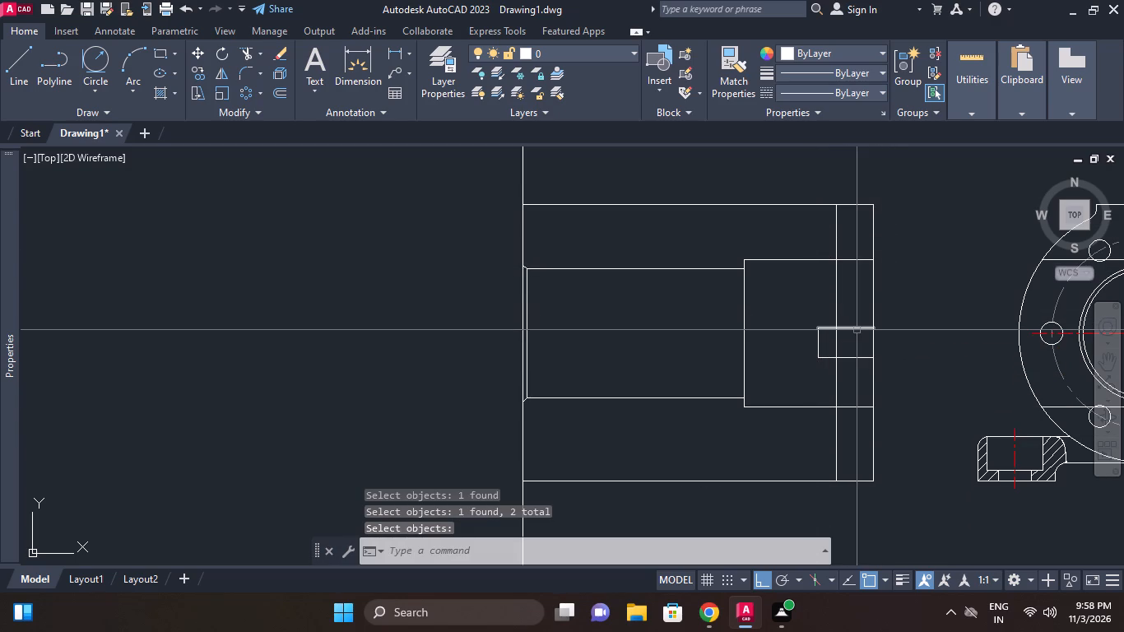
key("Escape")
Trim the narrow slot's two horizontal lines beyond the 10 mm offset line, and that line's segment across the slot opening.
middle_click(846, 334)
type("tr")
key("space")
key("space")
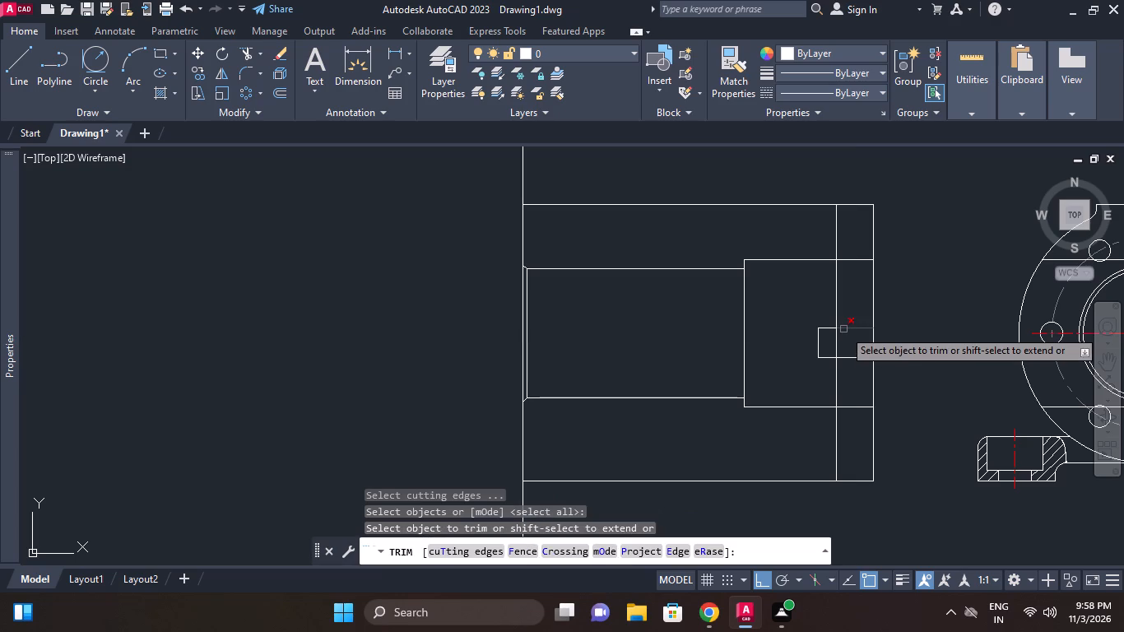
left_click(843, 329)
left_click(835, 342)
left_click(844, 358)
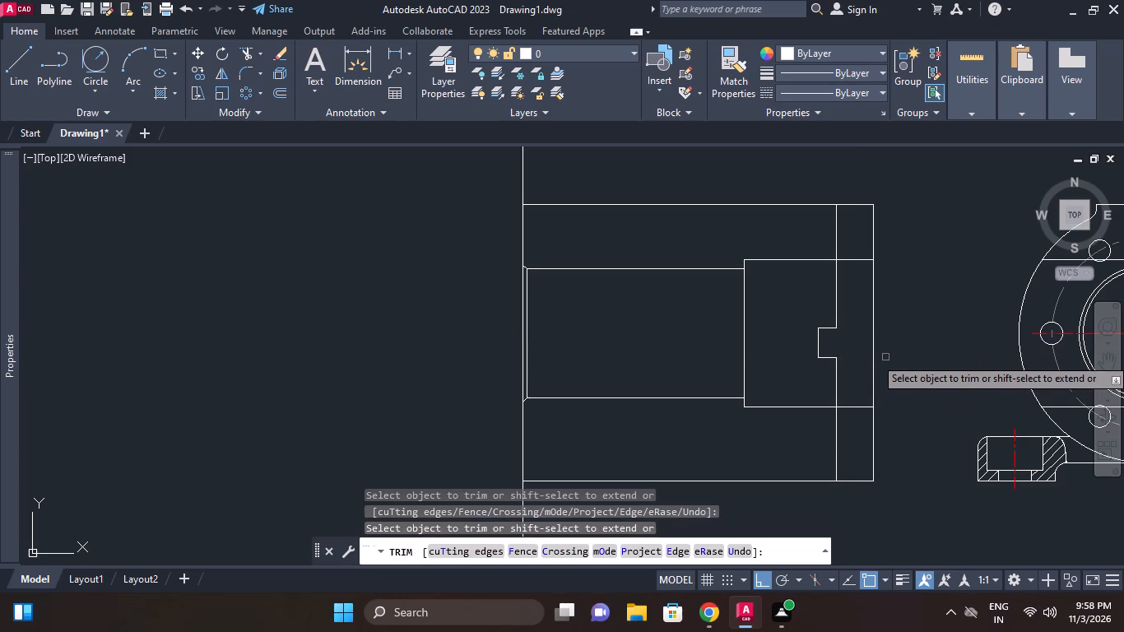
key("Escape")
Trim the 10 mm offset line above and below the larger bore, and the bore's horizontal edges between it and the outline's right edge.
scroll(889, 374, "down", 1)
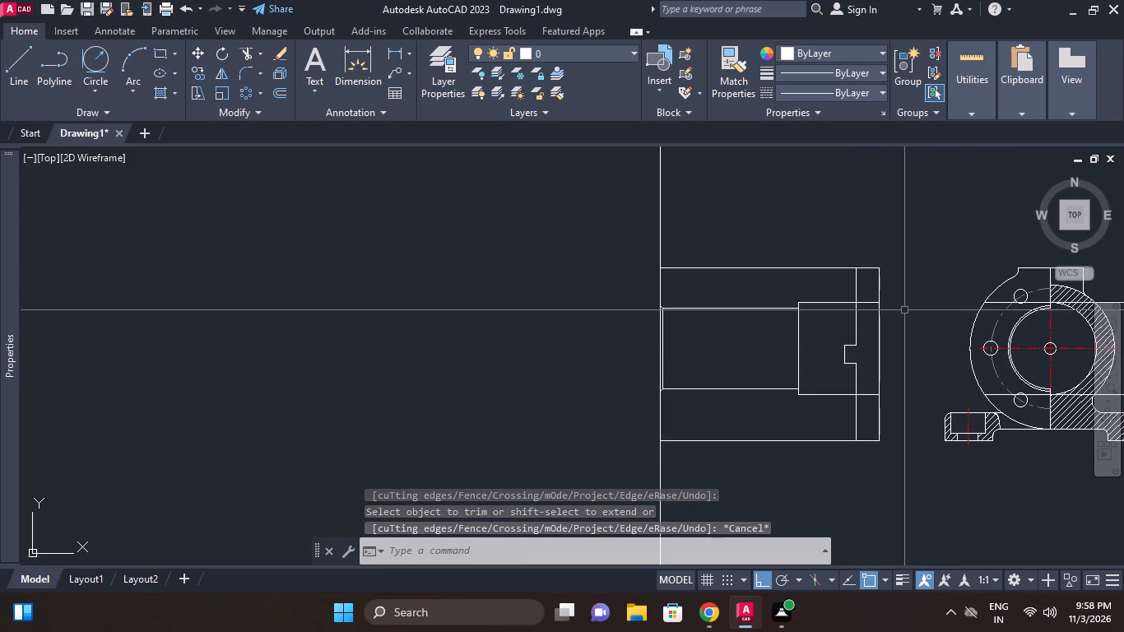
type("tr")
key("space")
key("space")
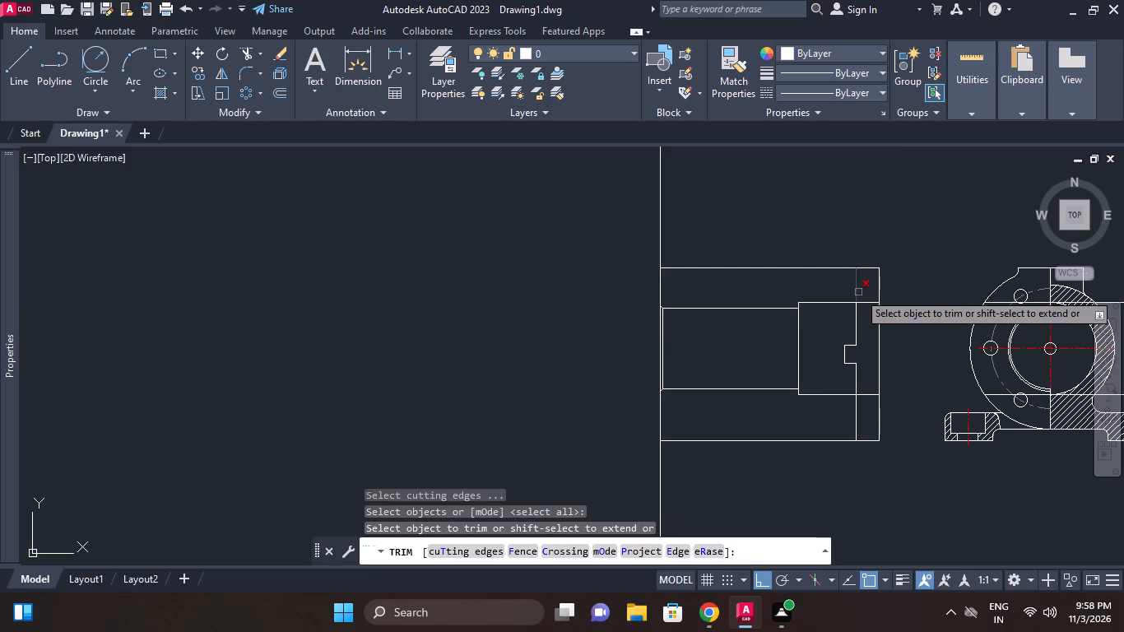
left_click(858, 292)
left_click(857, 412)
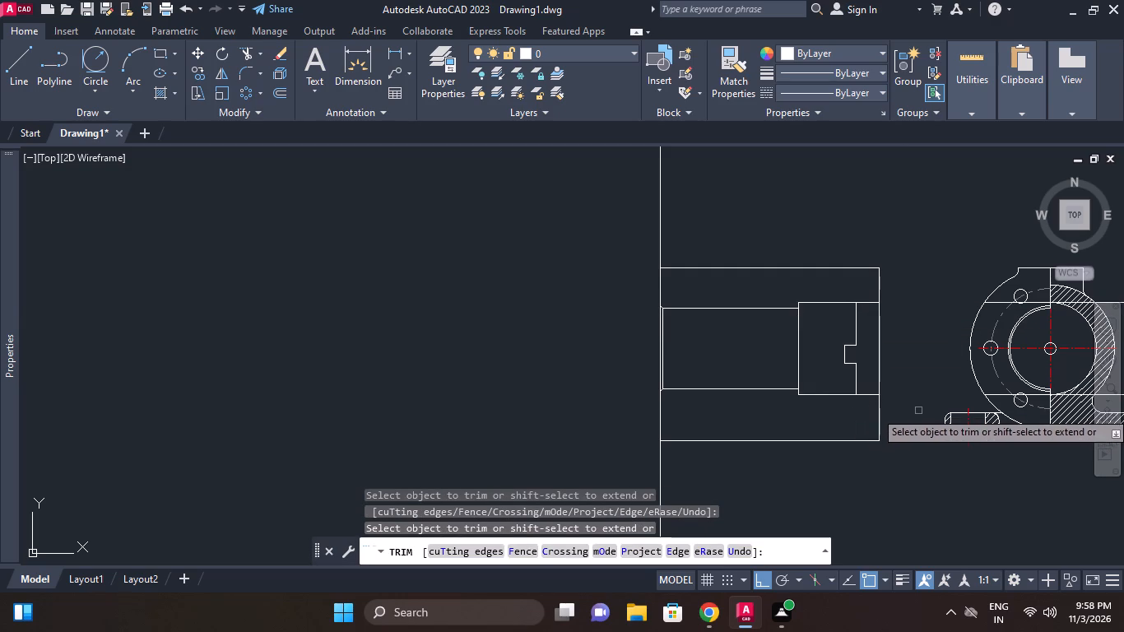
left_click(871, 305)
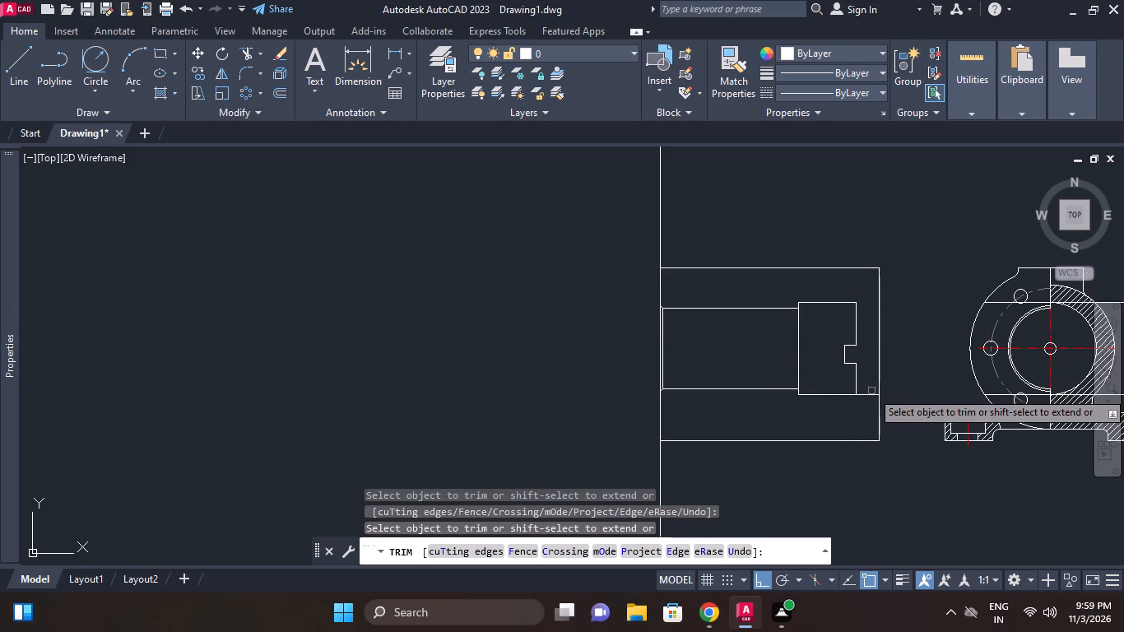
left_click(871, 392)
key("Escape")
Measure the horizontal gap between the larger bore's slotted end and the outline's right edge.
middle_click(870, 371)
key("d")
type("li")
key("space")
left_click(861, 374)
left_click(876, 375)
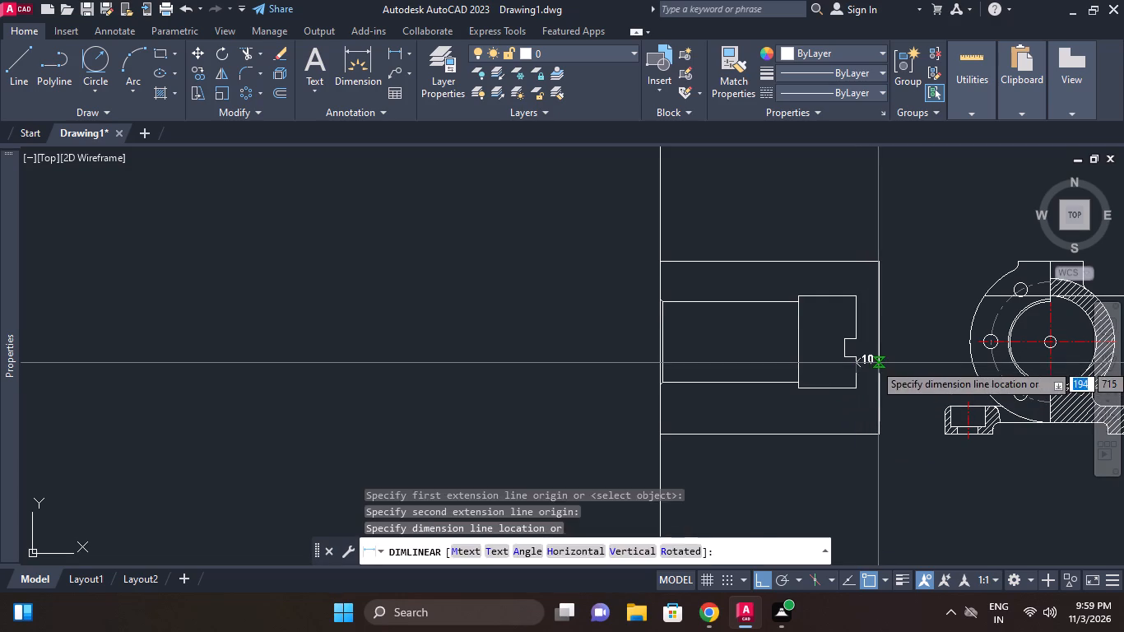
key("Escape")
Erase the long vertical construction line running through the outline's left edge.
middle_click_drag(846, 374, 857, 381)
left_click(686, 248)
left_click(645, 216)
key("e")
key("space")
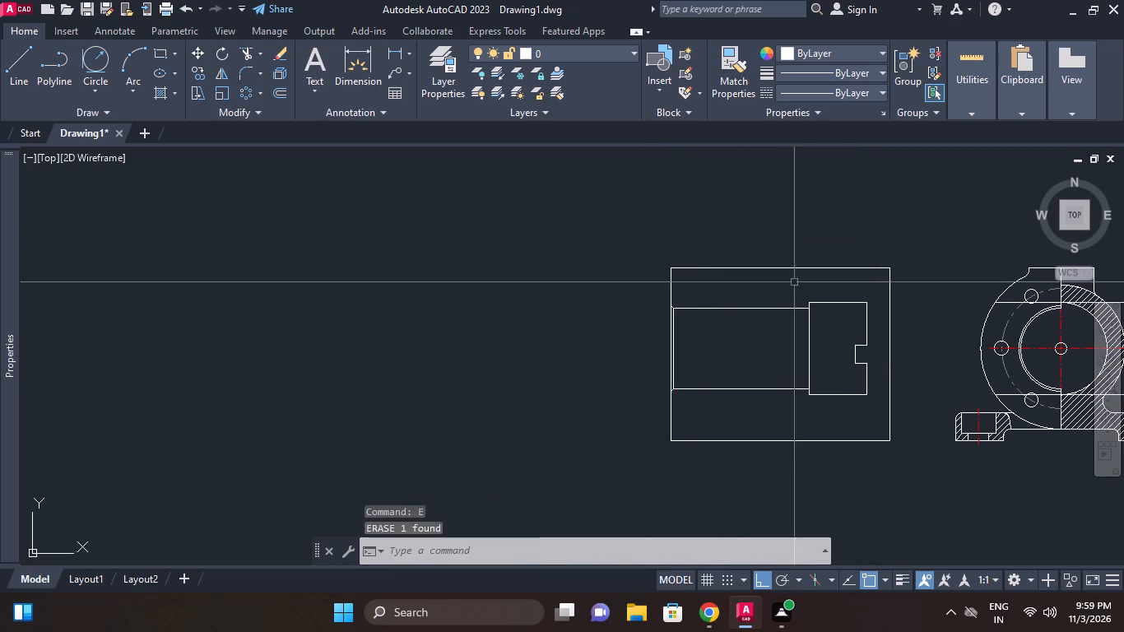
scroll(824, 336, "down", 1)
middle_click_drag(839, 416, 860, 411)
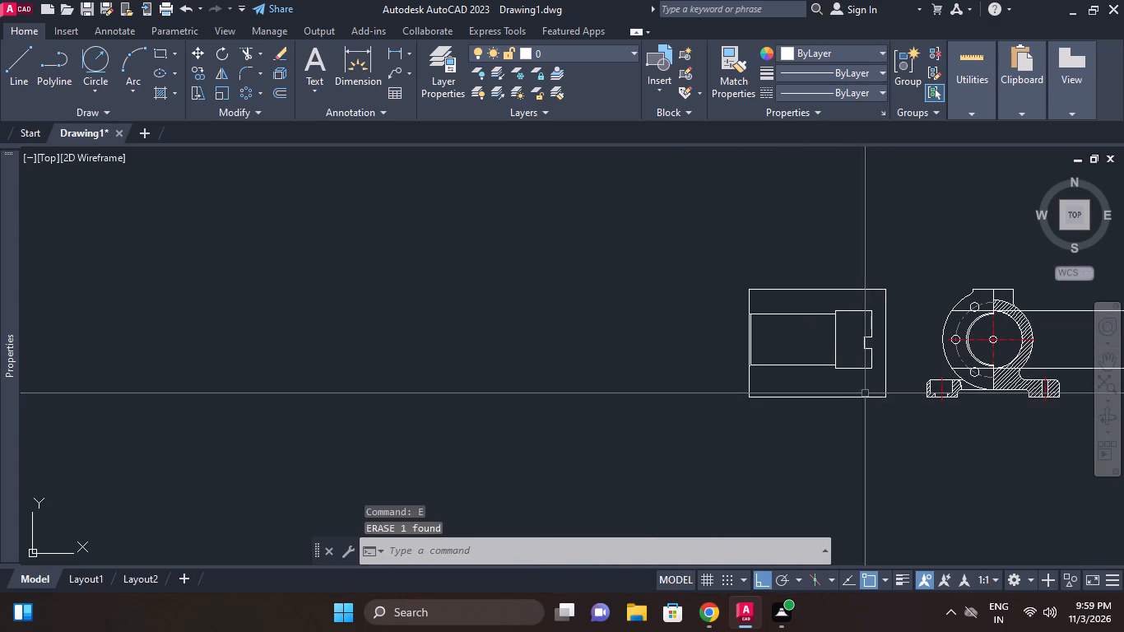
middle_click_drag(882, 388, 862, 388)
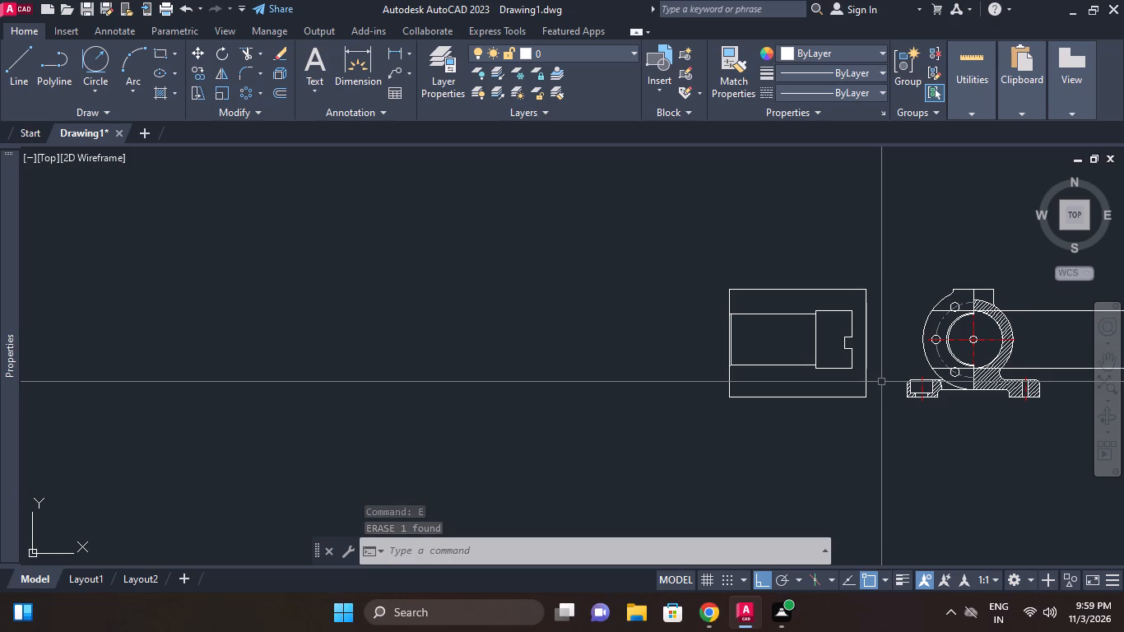
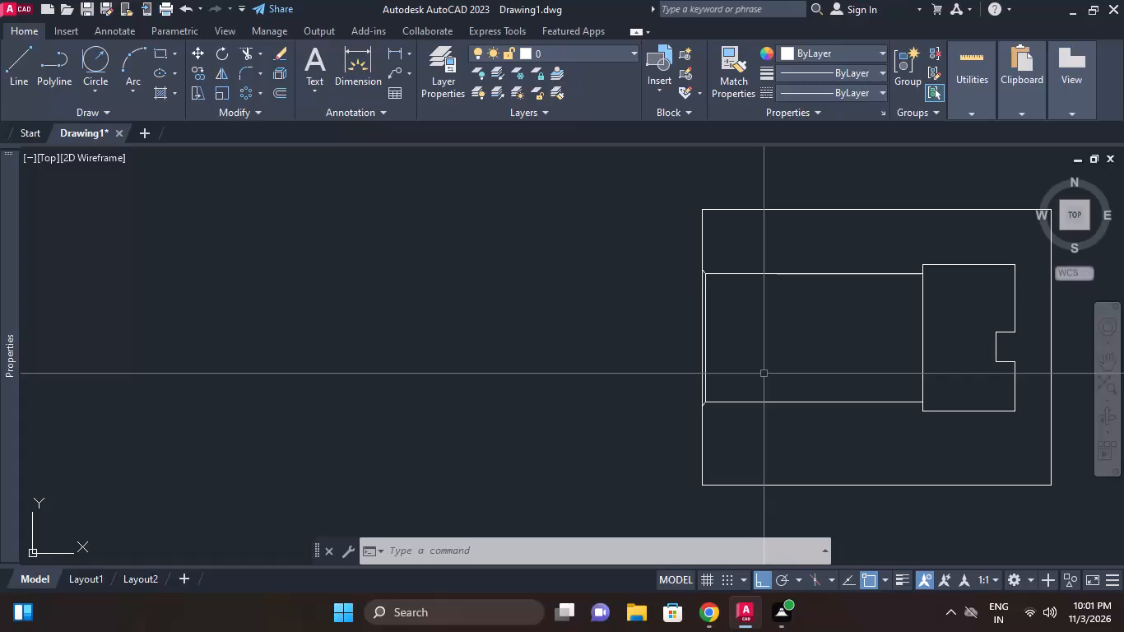
Offset the sectional view outline's left and right edges 30 mm inward.
middle_click_drag(823, 389, 811, 389)
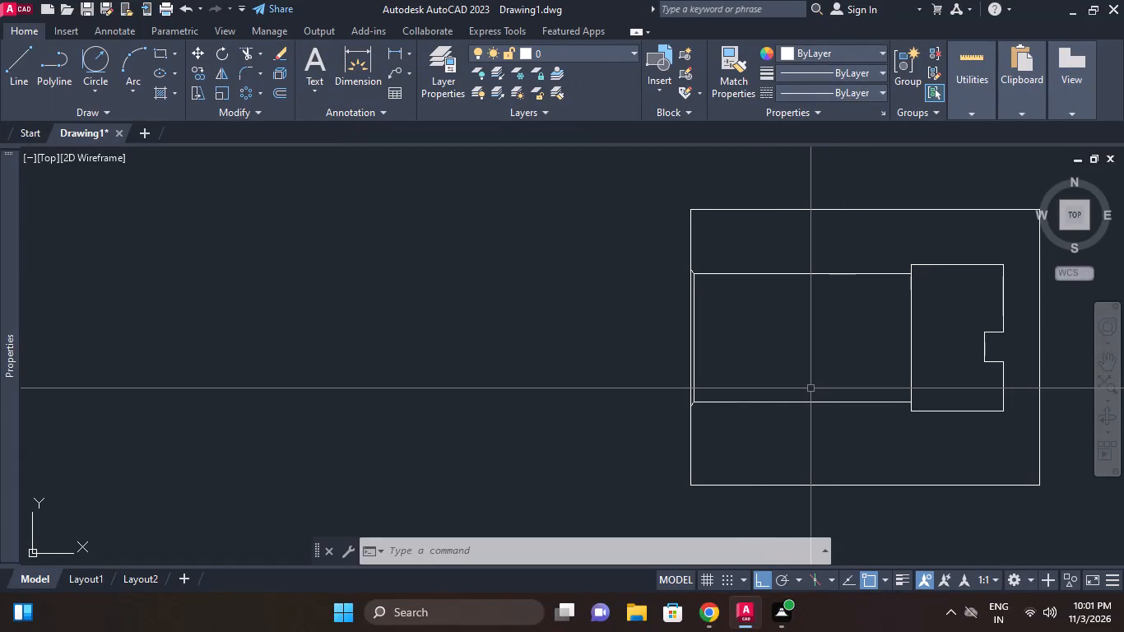
middle_click_drag(828, 374, 739, 388)
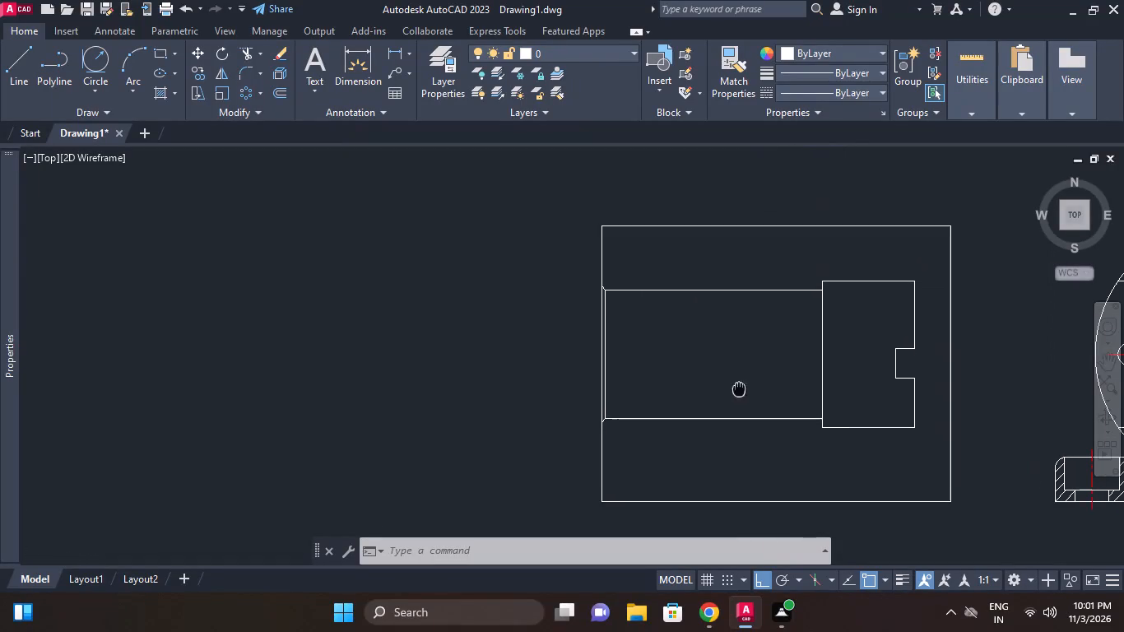
middle_click_drag(789, 379, 750, 382)
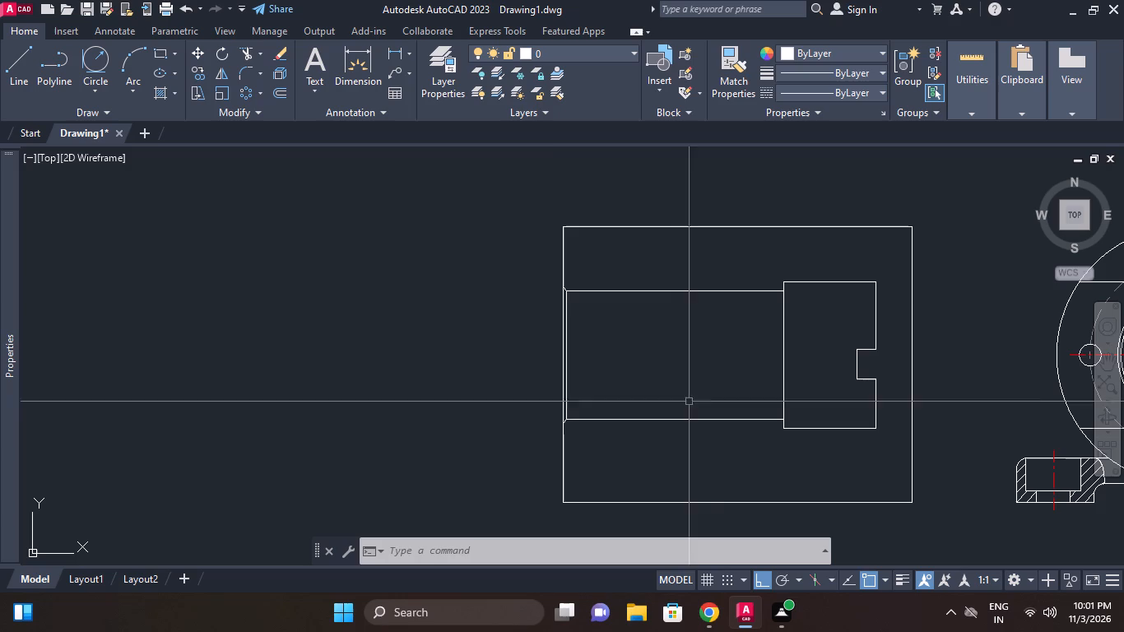
type("o")
key("space")
type("30")
key("Return")
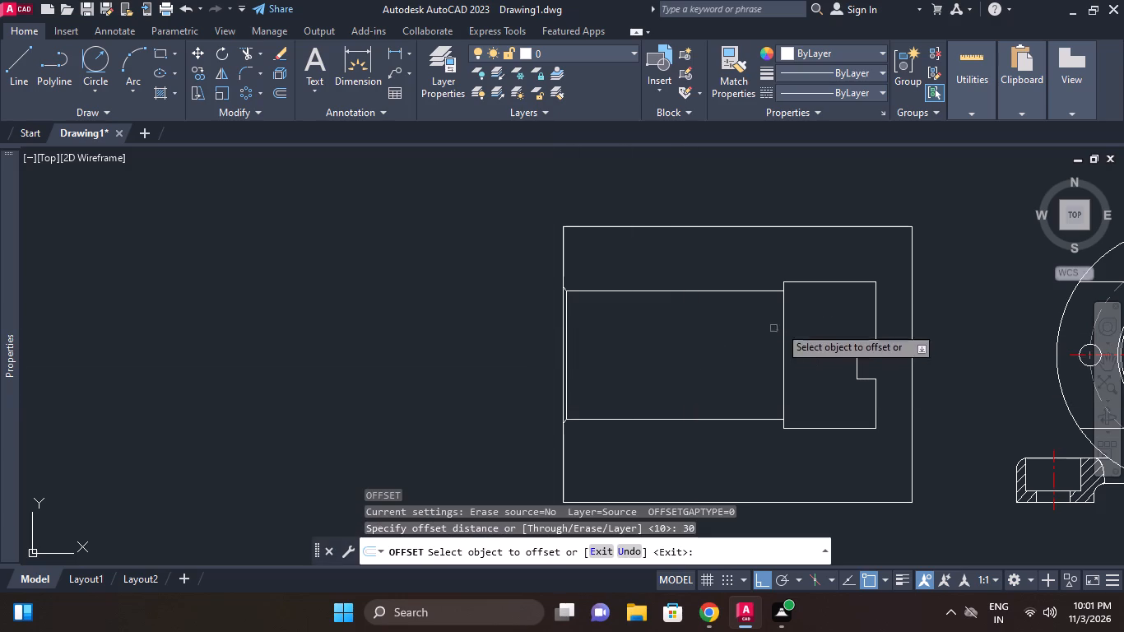
left_click(911, 253)
left_click(827, 239)
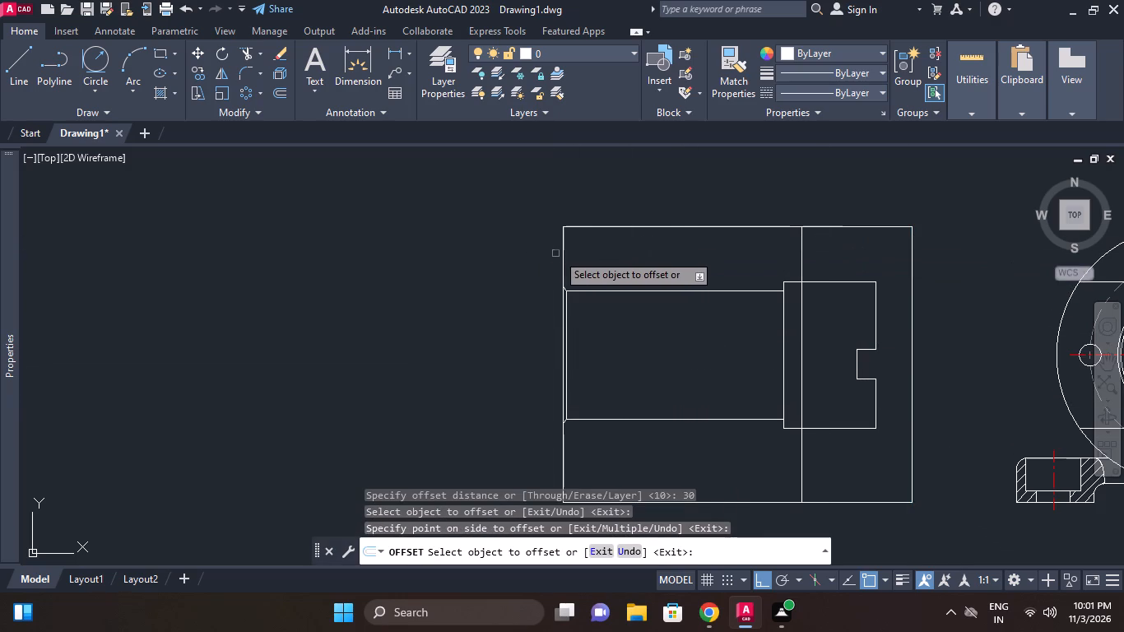
left_click(560, 253)
left_click(633, 255)
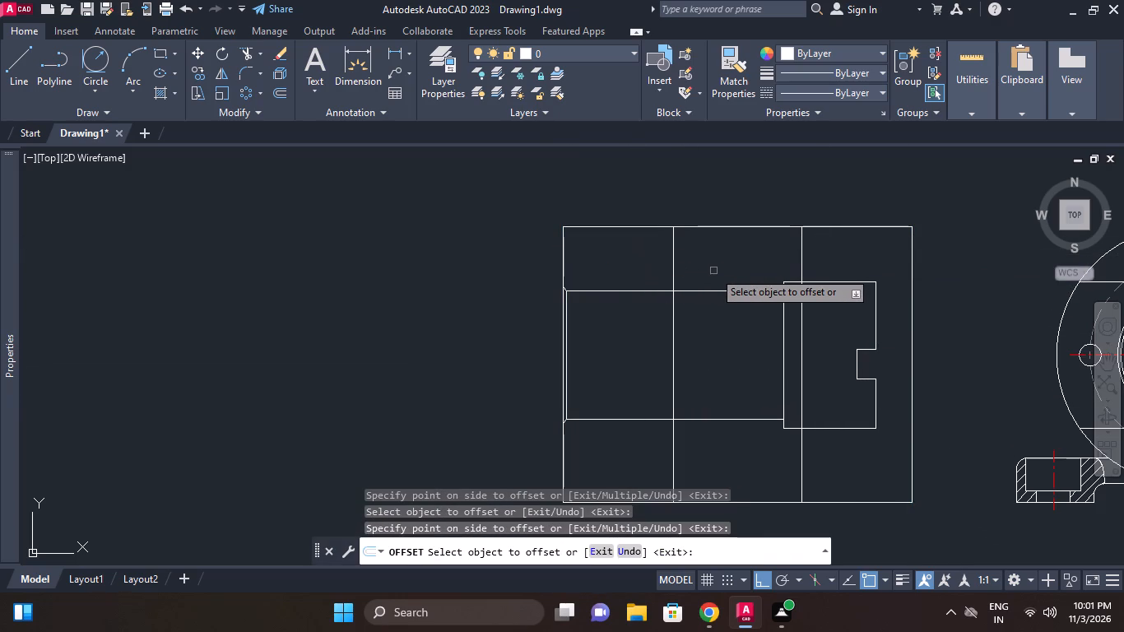
key("Escape")
Draw a horizontal construction line through the top end of the hatched outer arc in the circular view.
middle_click_drag(714, 272, 487, 285)
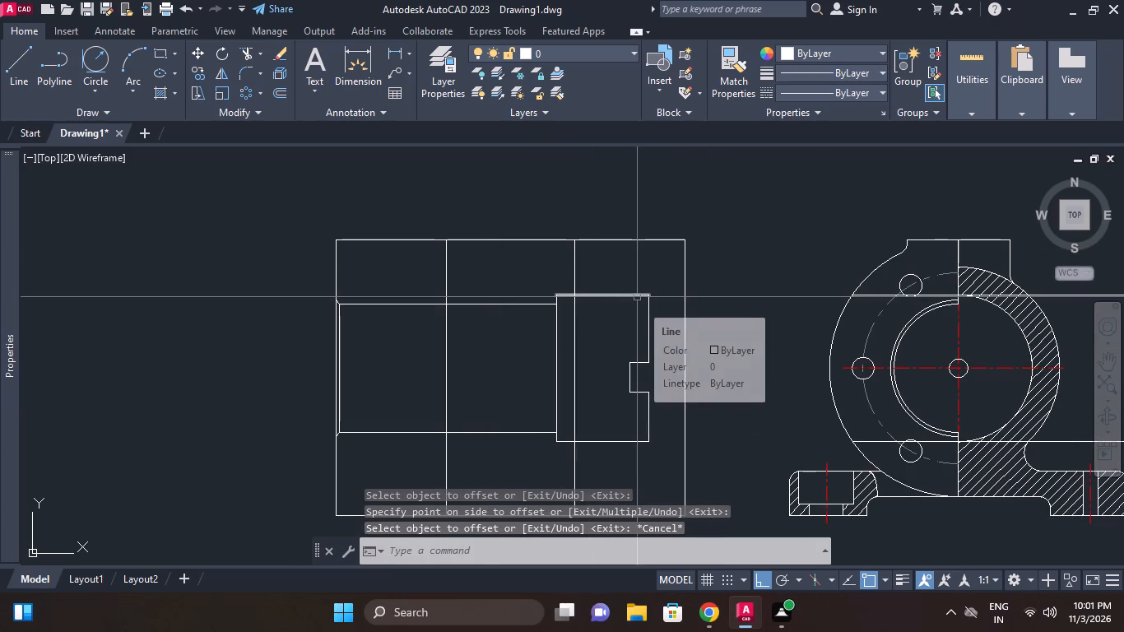
key("x")
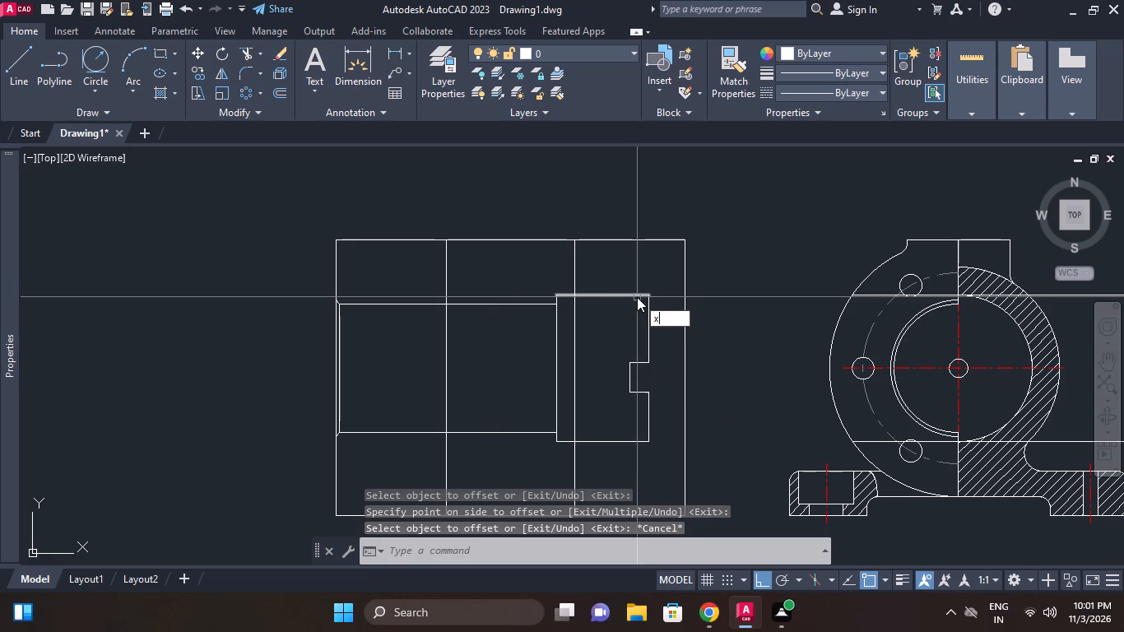
type("l")
key("space")
key("h")
key("space")
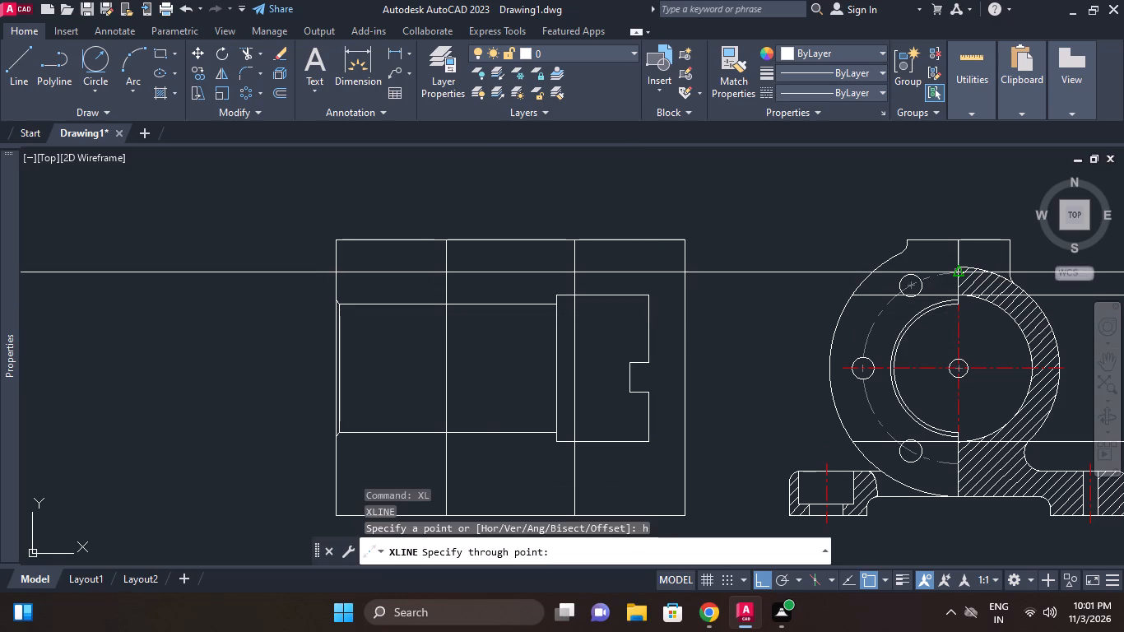
scroll(959, 268, "up", 1)
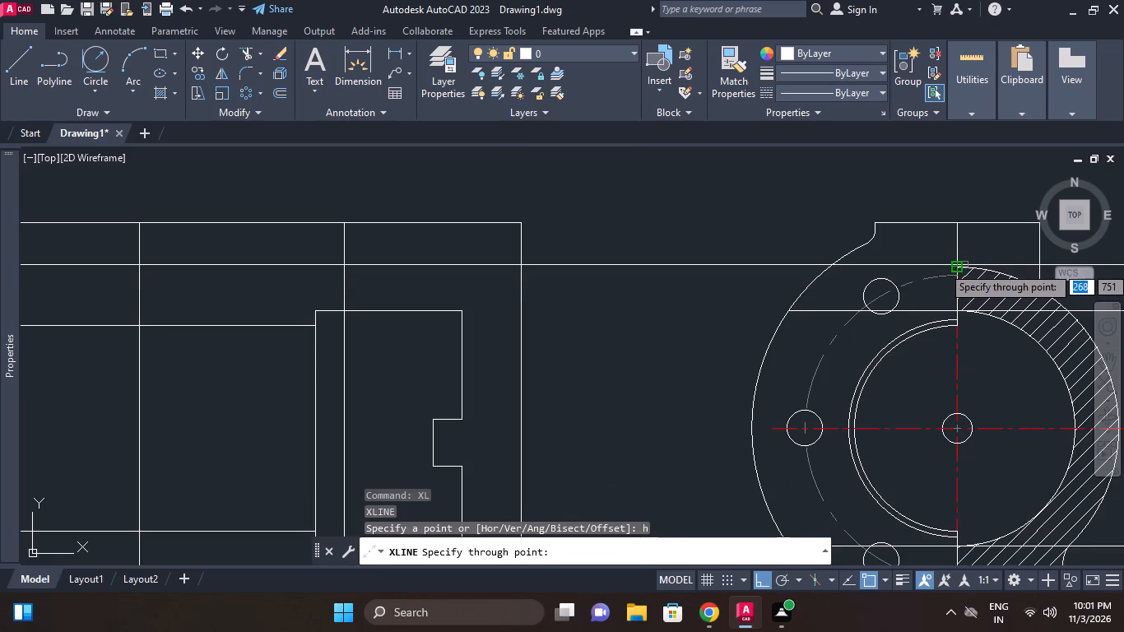
left_click(964, 269)
key("Escape")
Trim the outline's top edge, the 30 mm offset lines and the construction line to form the recess in the top of the block.
middle_click_drag(495, 317, 992, 331)
key("Escape")
middle_click(692, 307)
type("tr")
key("space")
key("space")
left_click(689, 272)
left_click(680, 229)
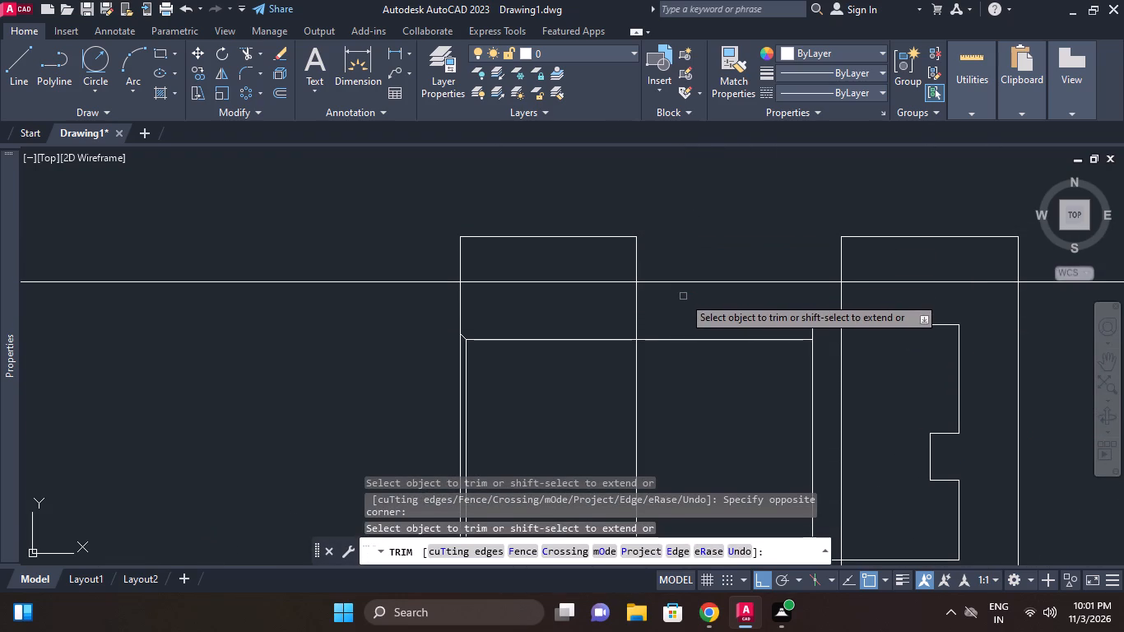
left_click(638, 292)
left_click(619, 281)
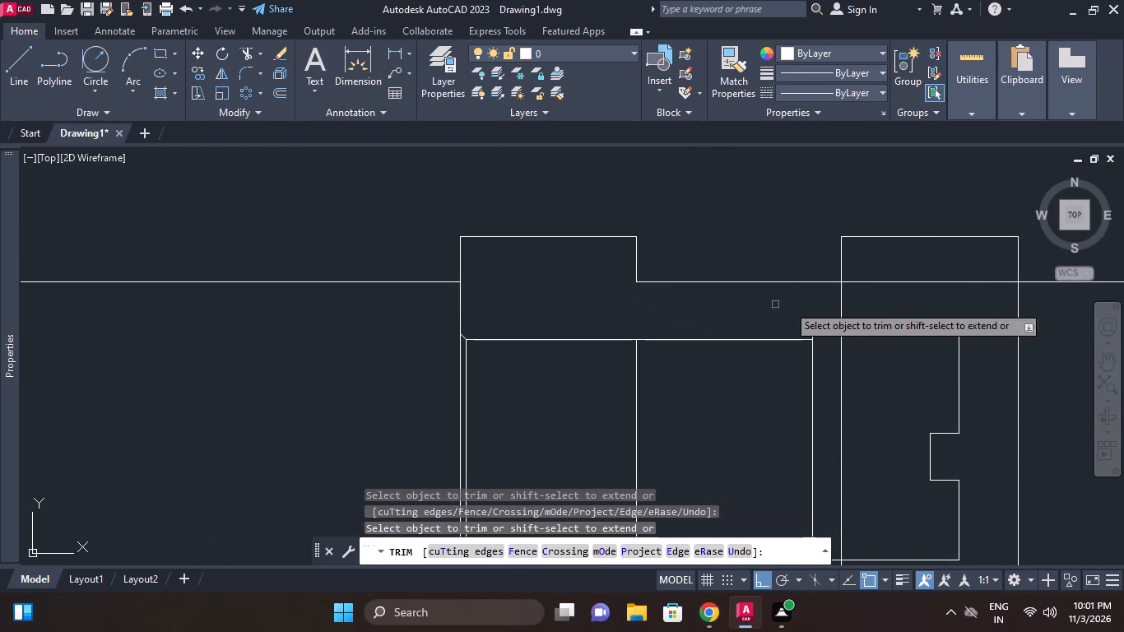
left_click(841, 295)
left_click(866, 279)
key("Escape")
key("space")
key("space")
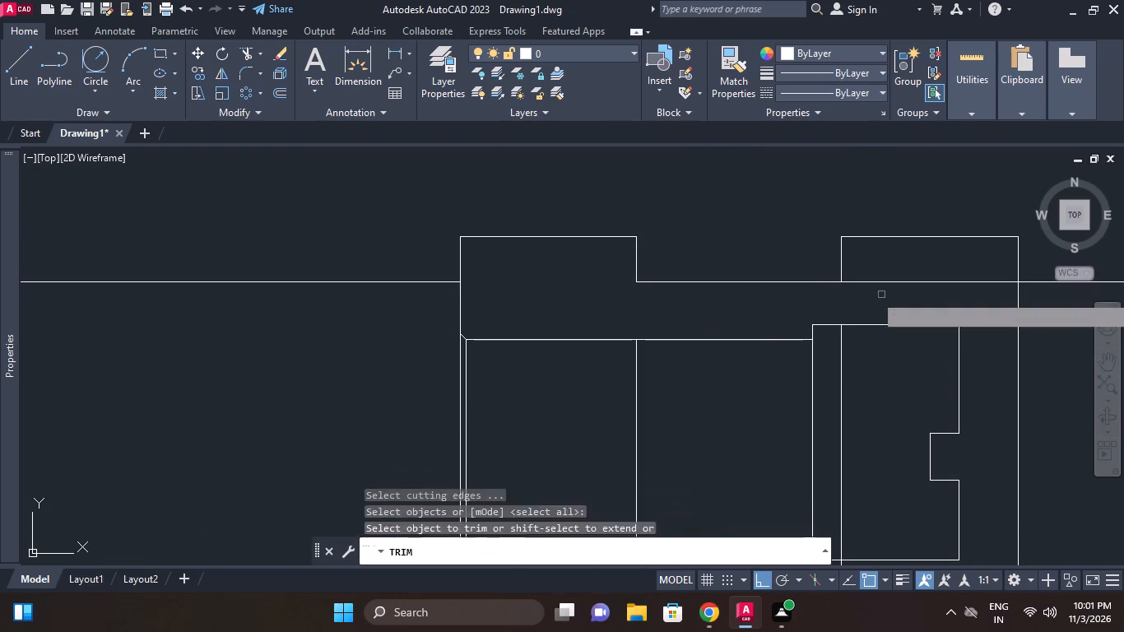
left_click(881, 290)
left_click(875, 276)
middle_click_drag(824, 291, 788, 291)
key("Escape")
Erase the leftover pieces of the horizontal construction line on both sides of the sectional view's outline.
key("e")
key("space")
left_click(1001, 293)
left_click(1001, 273)
right_click(1000, 273)
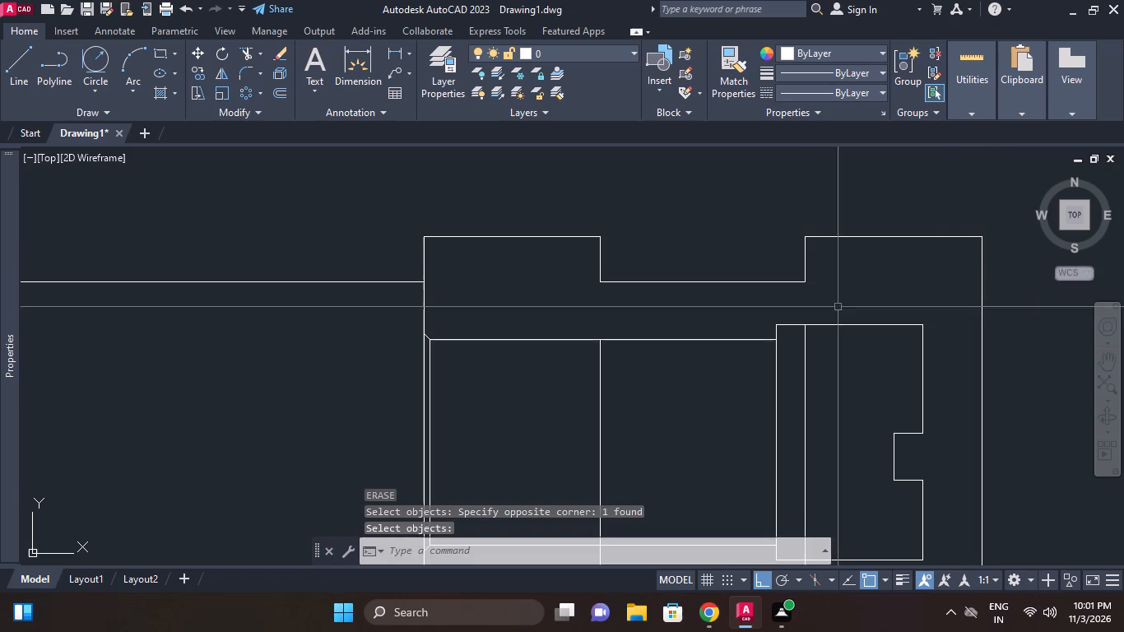
left_click(388, 293)
left_click(379, 265)
key("space")
Erase the remaining lower portions of both 30 mm offset lines inside the sectional view.
scroll(457, 262, "down", 2)
middle_click_drag(457, 263, 456, 286)
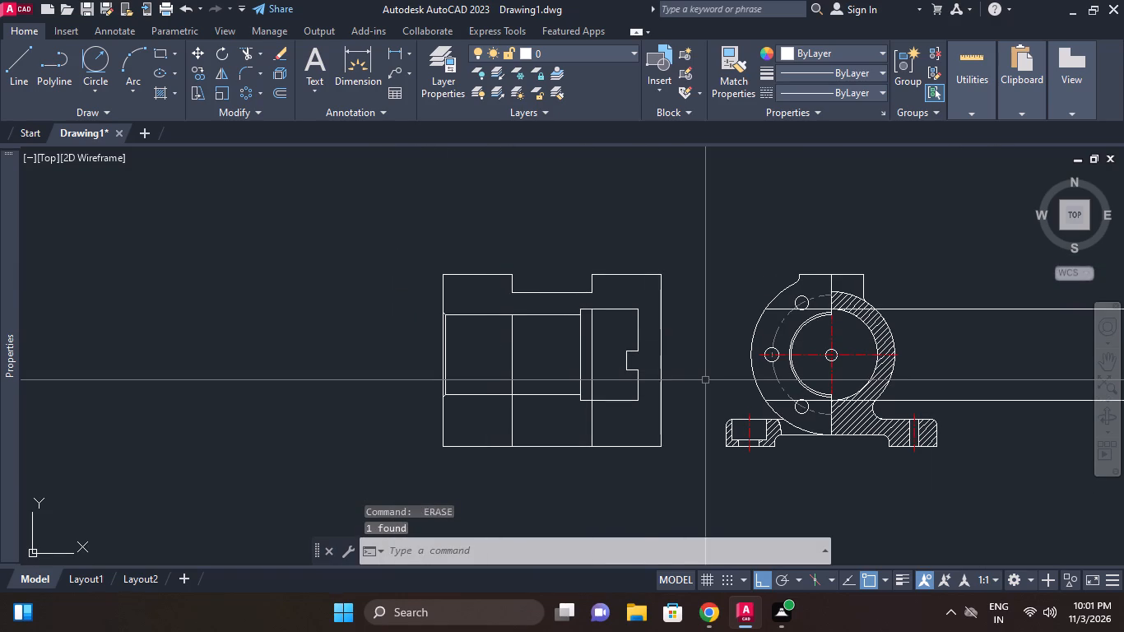
middle_click_drag(652, 400, 684, 393)
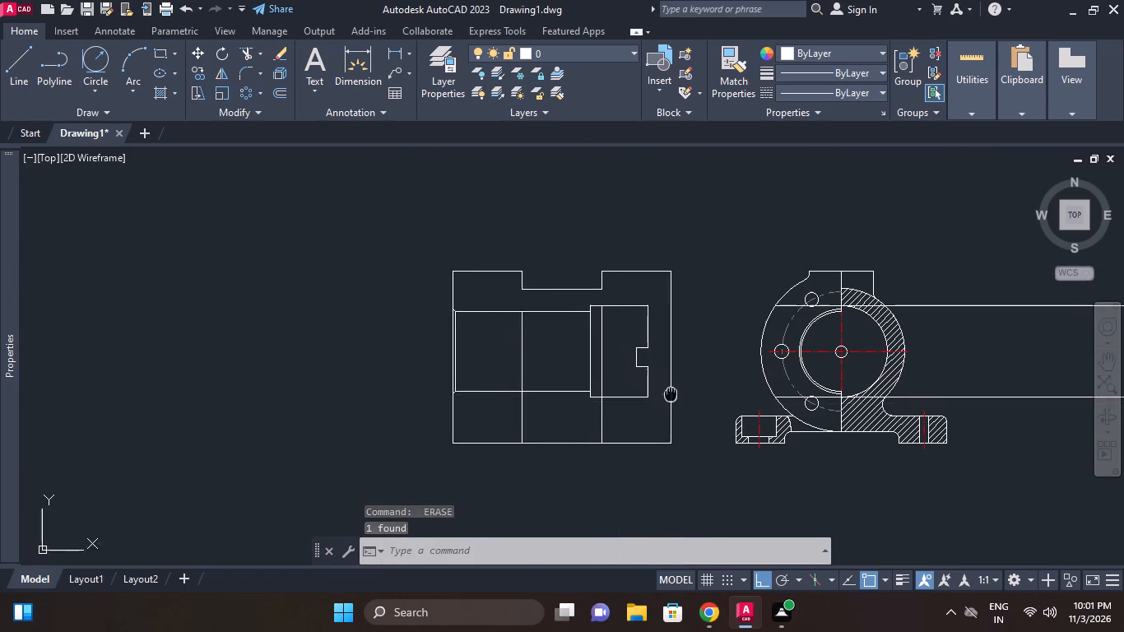
middle_click_drag(684, 393, 689, 391)
scroll(585, 411, "up", 1)
key("e")
key("space")
left_click_drag(561, 436, 554, 436)
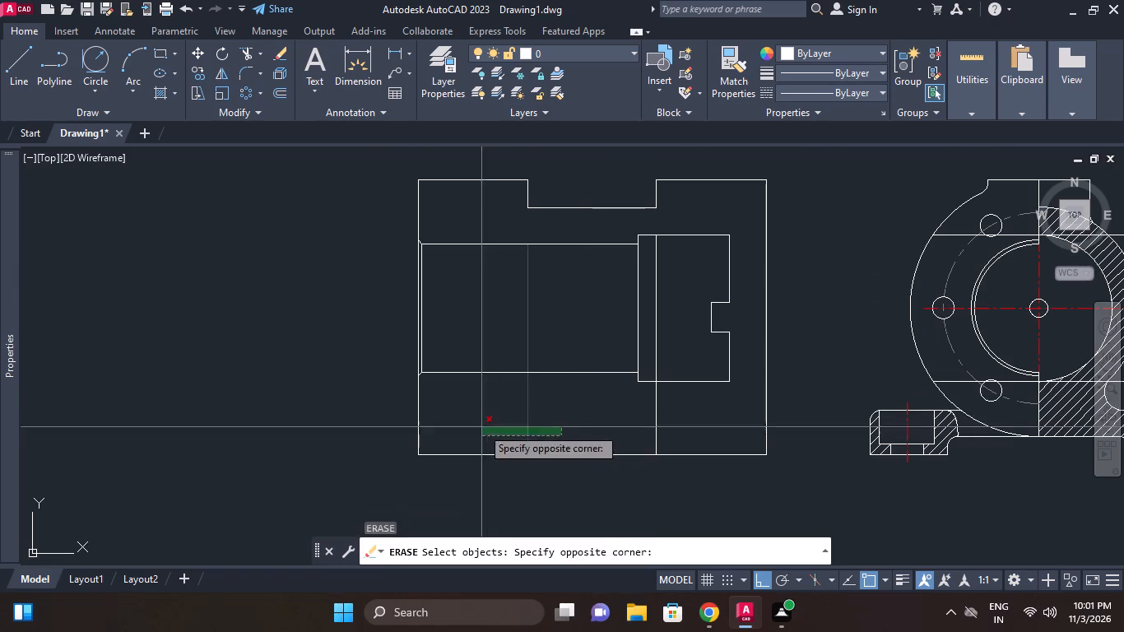
left_click(481, 427)
key("space")
left_click(692, 422)
left_click(651, 413)
key("space")
Draw a horizontal construction line through the underside edge of the base recess in the circular view.
middle_click(758, 428)
middle_click(729, 446)
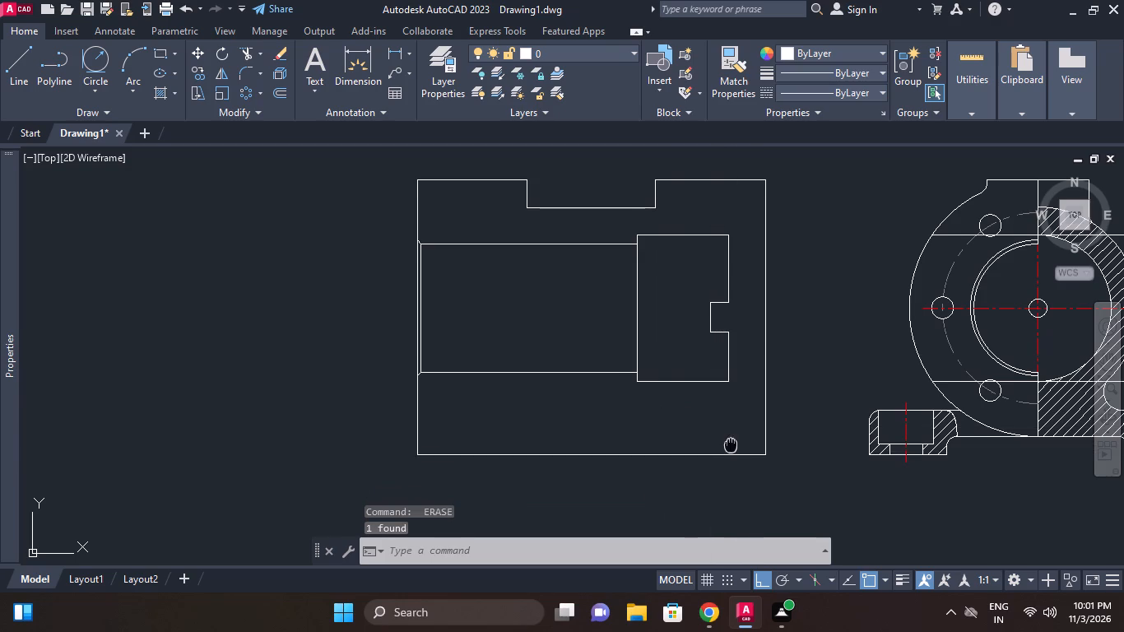
middle_click_drag(694, 465, 714, 434)
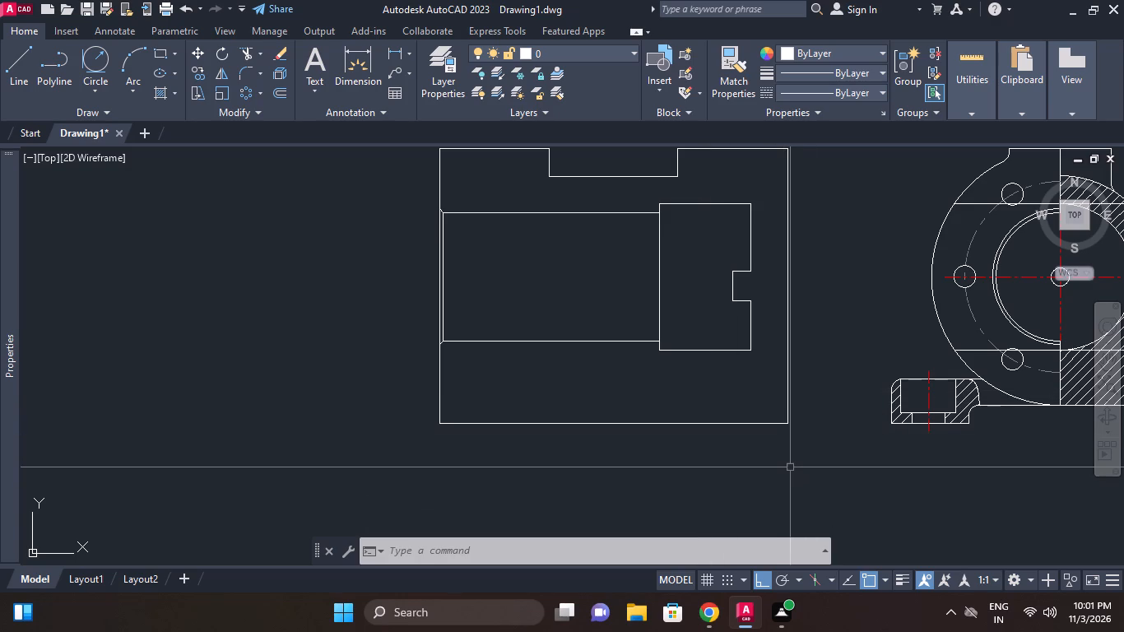
middle_click_drag(881, 459, 789, 465)
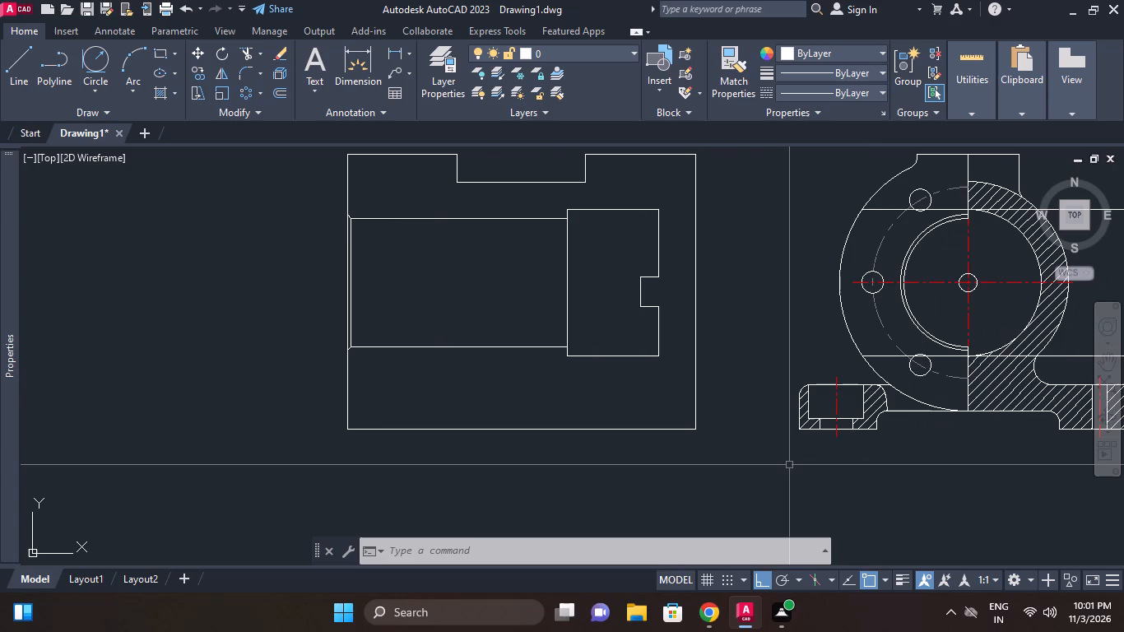
key("x")
type("l h")
key("space")
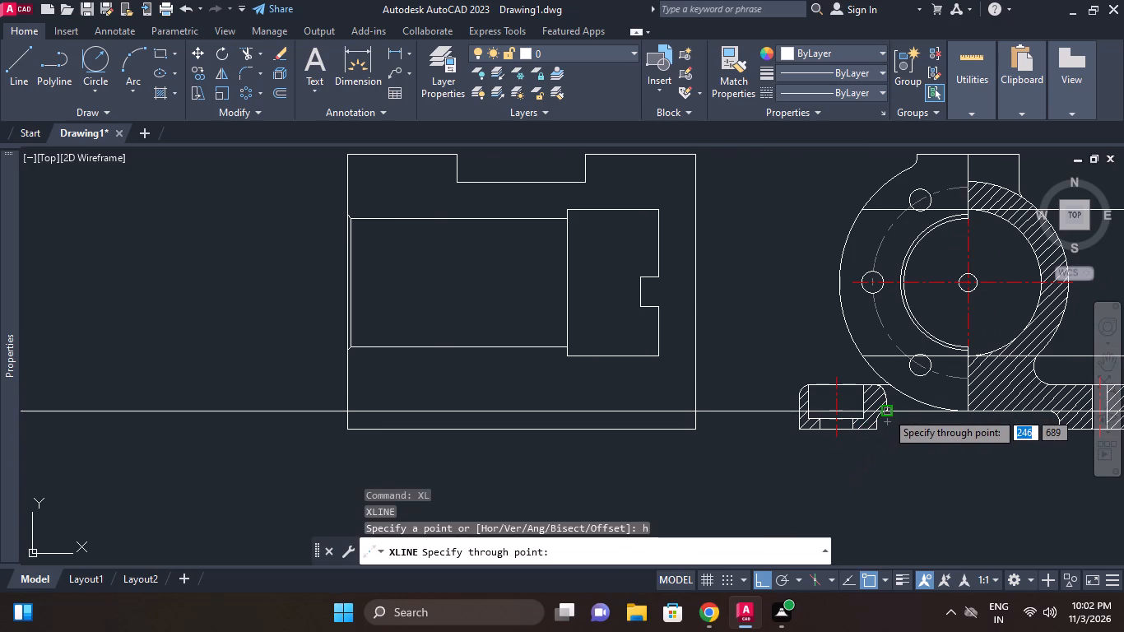
left_click(886, 411)
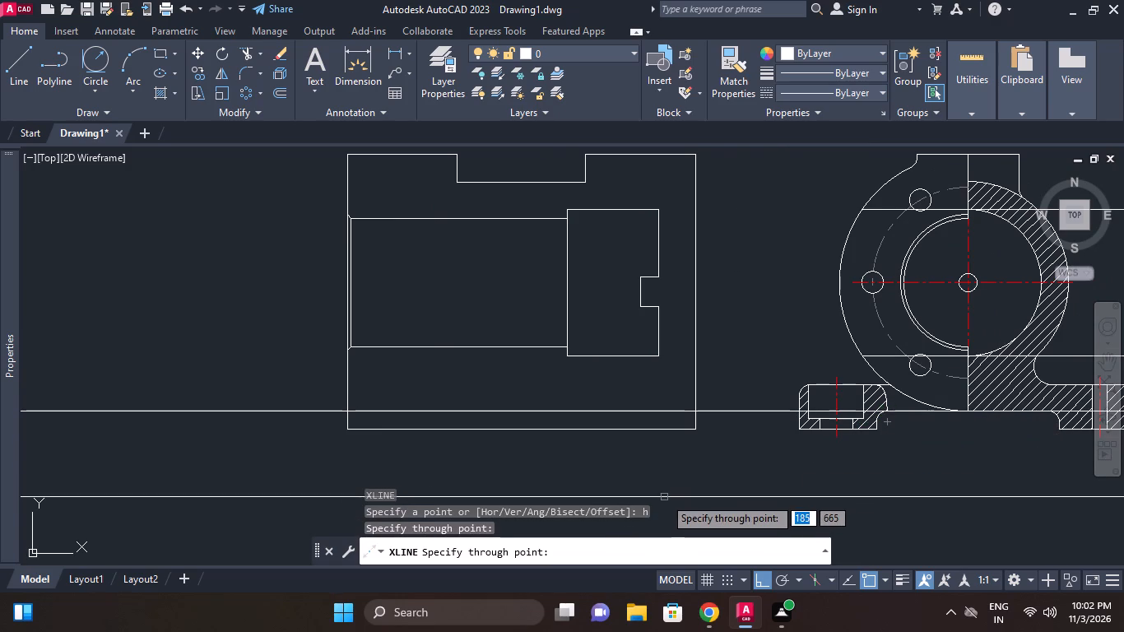
key("Escape")
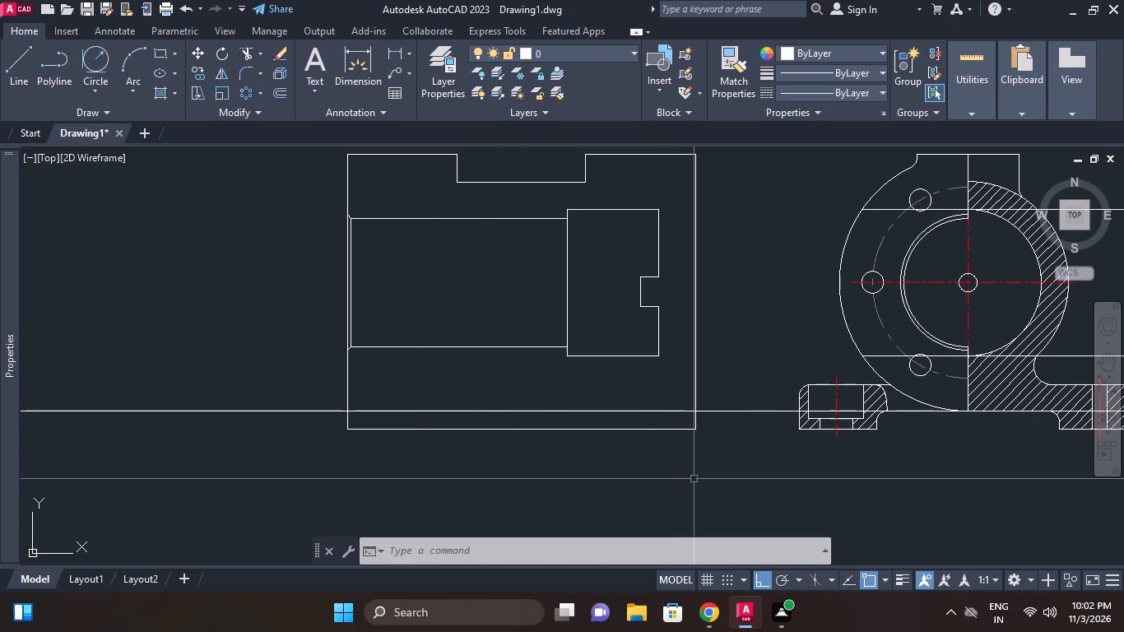
Offset the sectional view outline's right edge 60 mm inward.
type("o")
key("space")
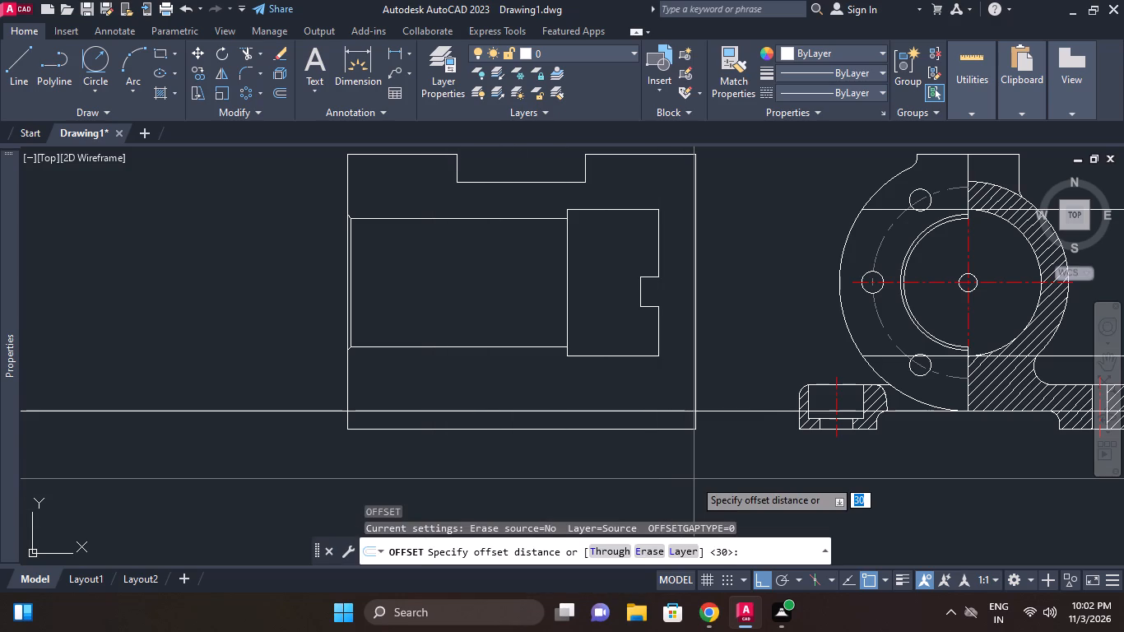
type("60")
key("Return")
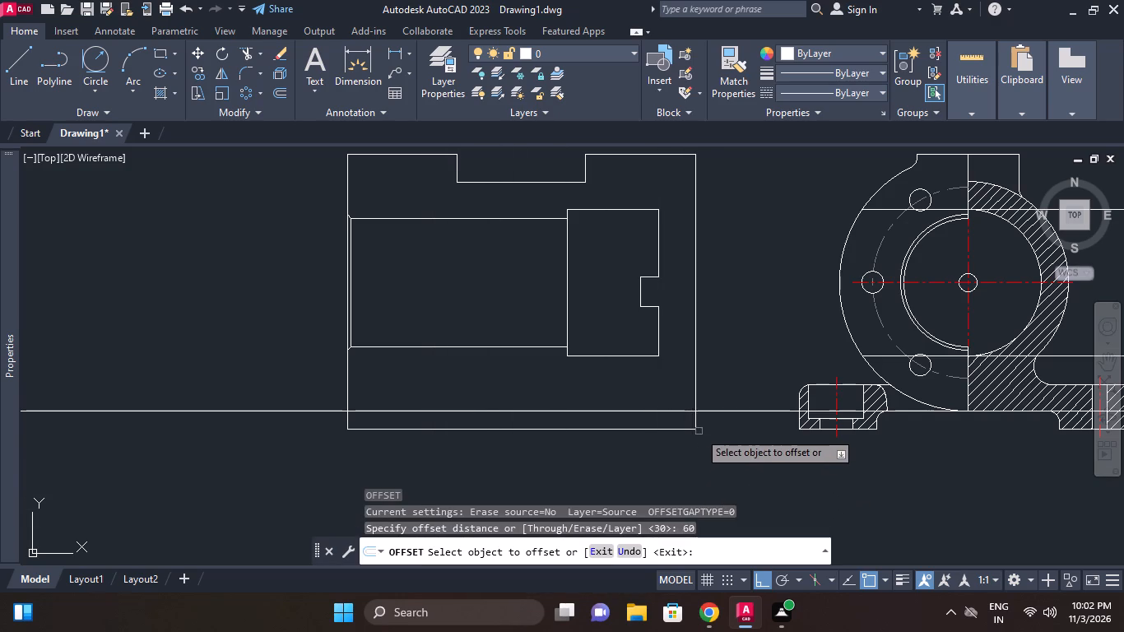
left_click(696, 422)
left_click(677, 422)
key("Escape")
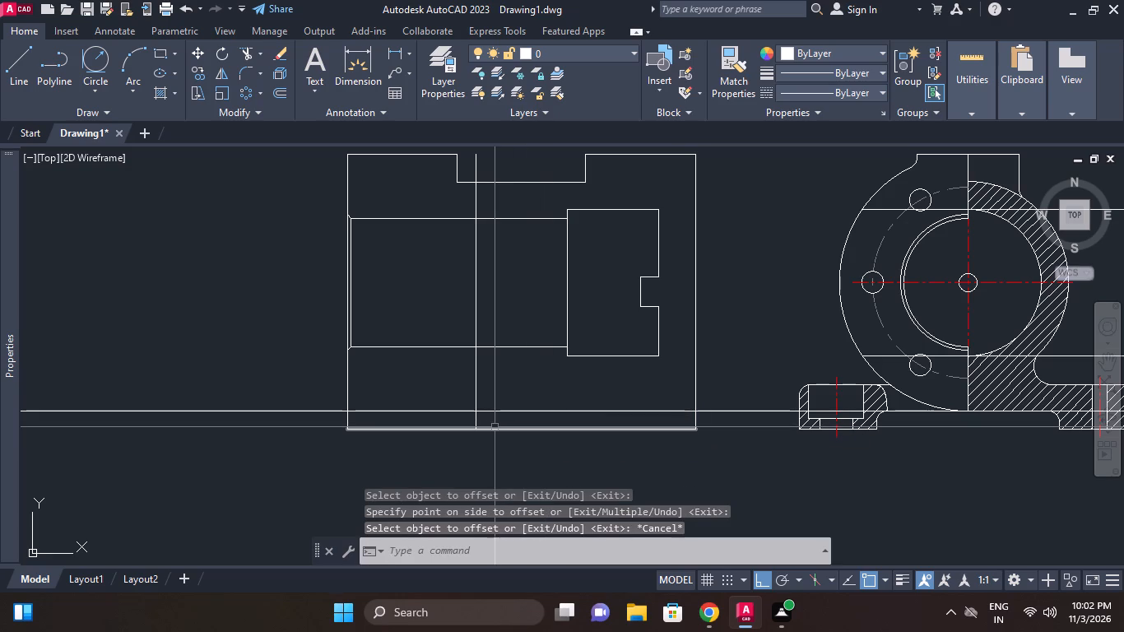
Trim the outline's bottom edge left of the 60 mm offset line, and its left edge below the construction line.
key("t")
key("r")
key("space")
key("space")
left_click(462, 427)
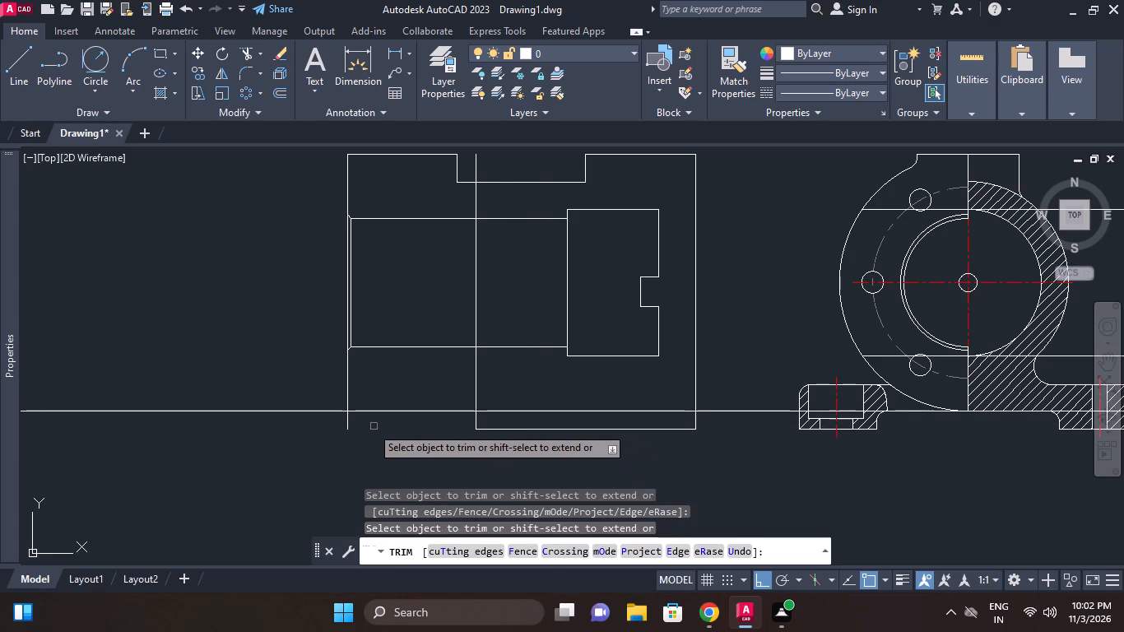
left_click(349, 422)
key("Escape")
Erase the horizontal construction line near the bottom of the sectional view.
left_click_drag(285, 421, 277, 412)
left_click(247, 381)
key("e")
key("space")
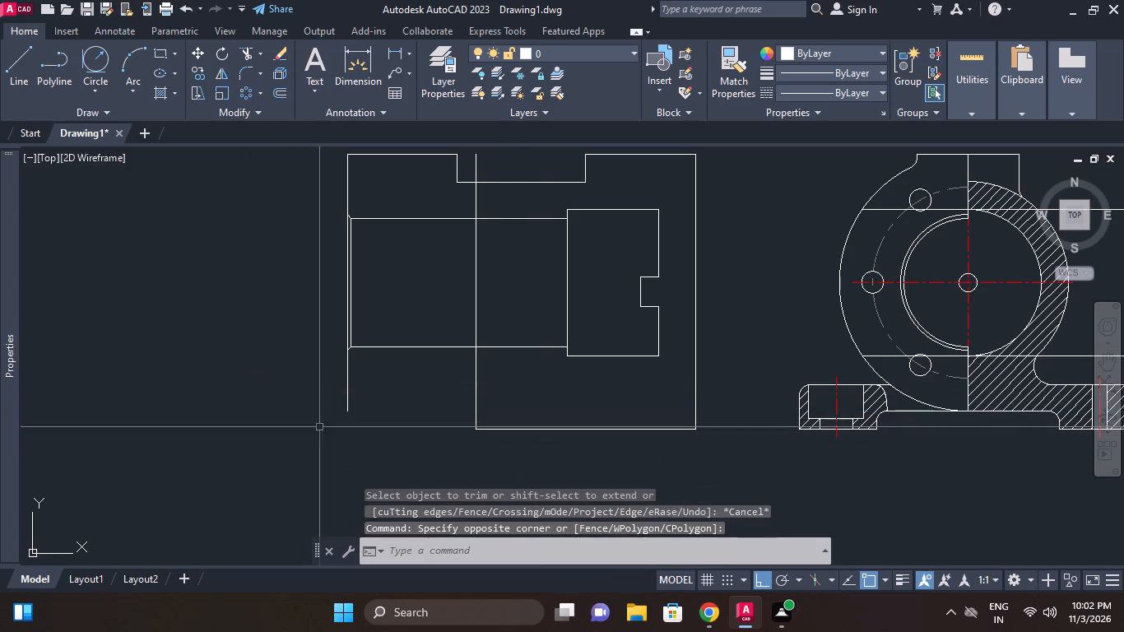
Draw a horizontal line from the shortened left edge's lower end across to the outline's right edge.
key("l")
key("space")
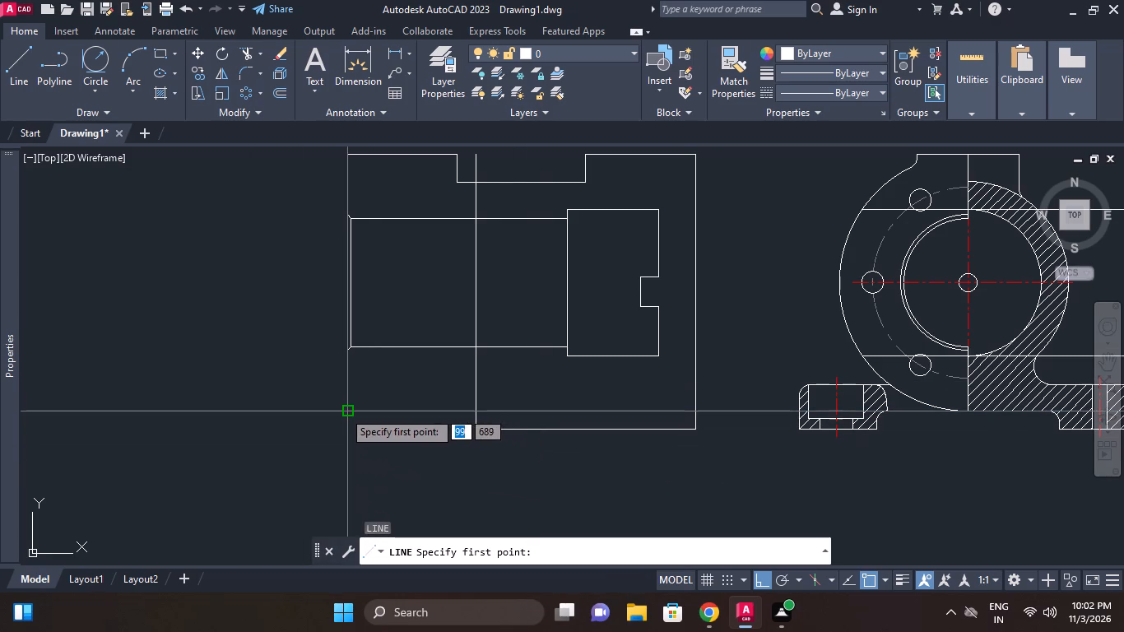
left_click(343, 411)
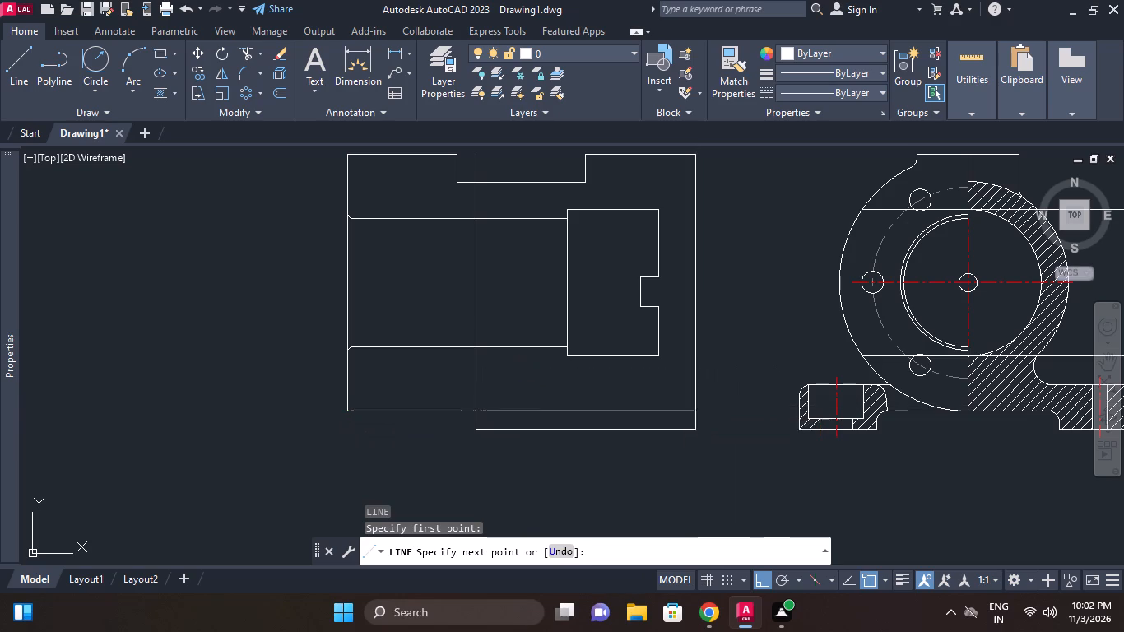
left_click(696, 406)
key("Escape")
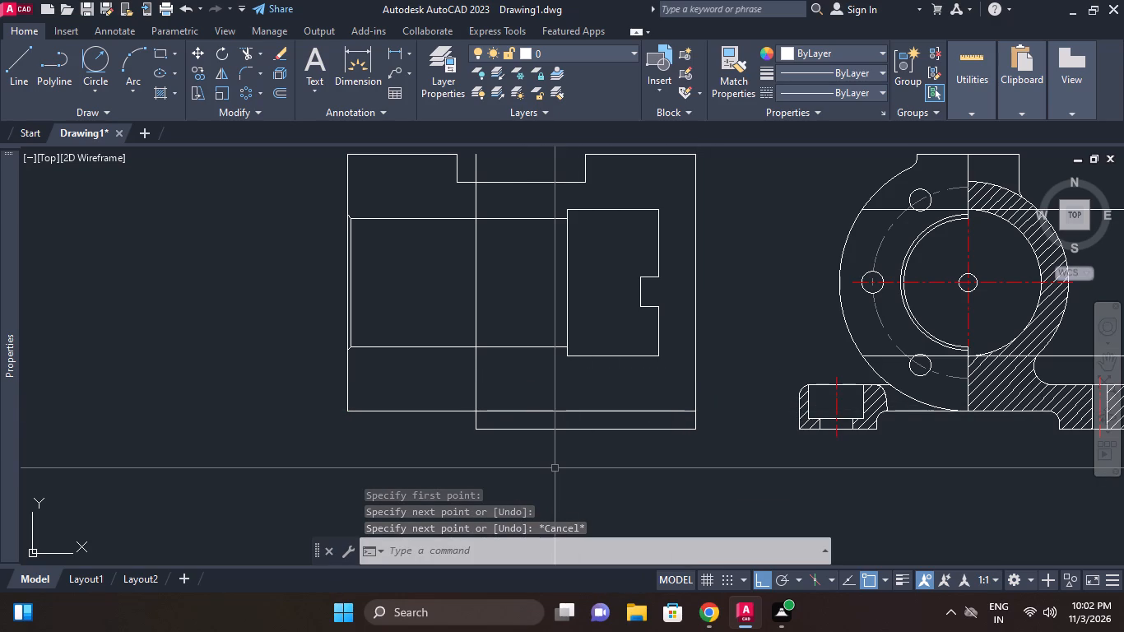
Erase the vertical 60 mm offset line running through the sectional view.
key("Escape")
key("e")
key("space")
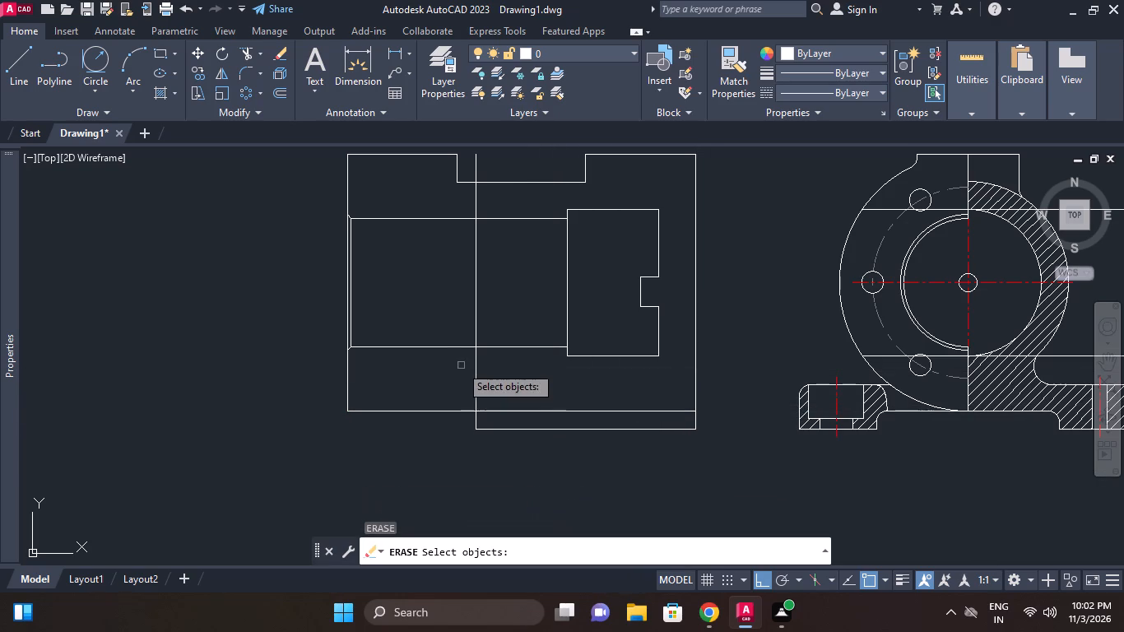
left_click(476, 372)
right_click(476, 369)
Draw a vertical line from the bottom edge's left end up to the horizontal line above, closing the 60 mm base strip.
middle_click_drag(536, 390, 527, 388)
key("l")
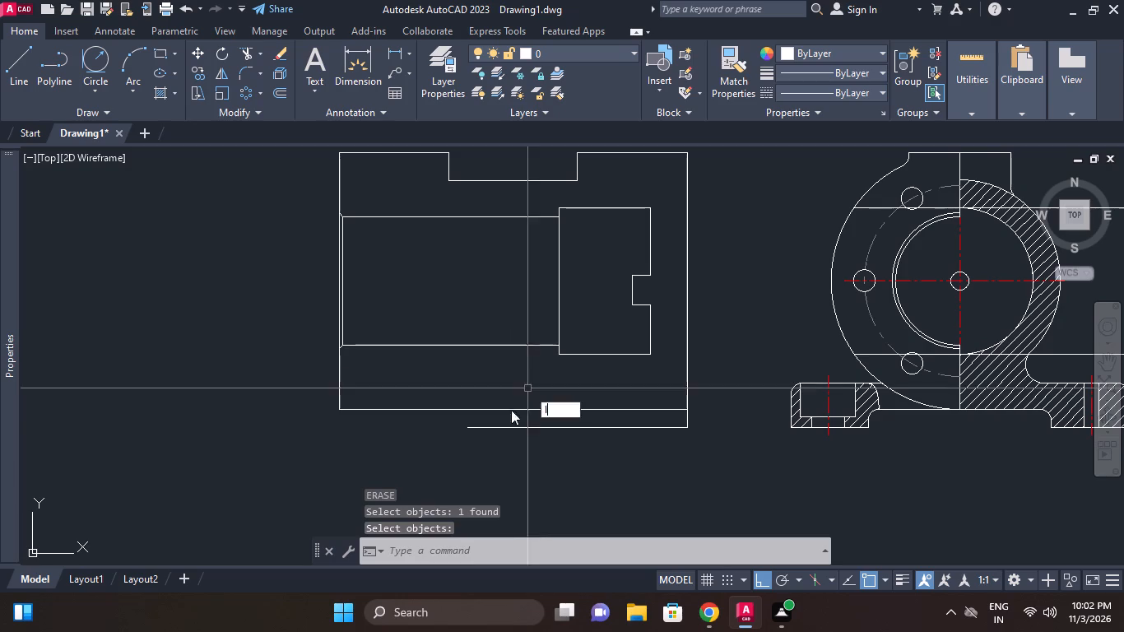
key("space")
left_click(465, 427)
left_click(469, 410)
key("Escape")
Erase the two long horizontal projection lines running through the circular view.
scroll(574, 403, "down", 1)
middle_click_drag(574, 403, 576, 411)
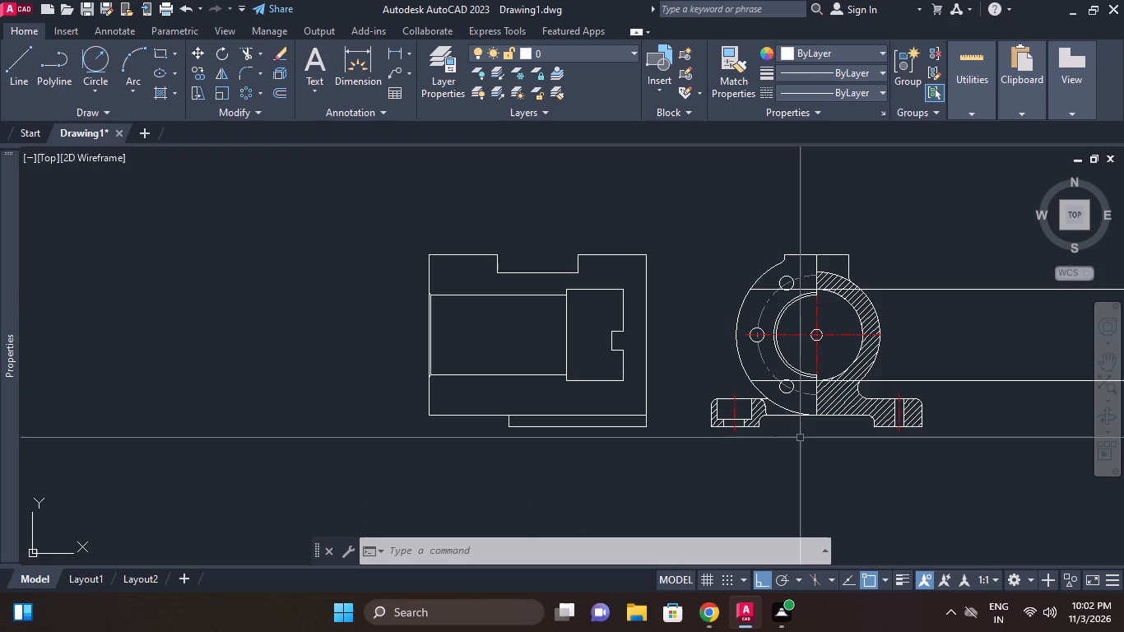
middle_click_drag(801, 438, 680, 420)
scroll(706, 273, "up", 1)
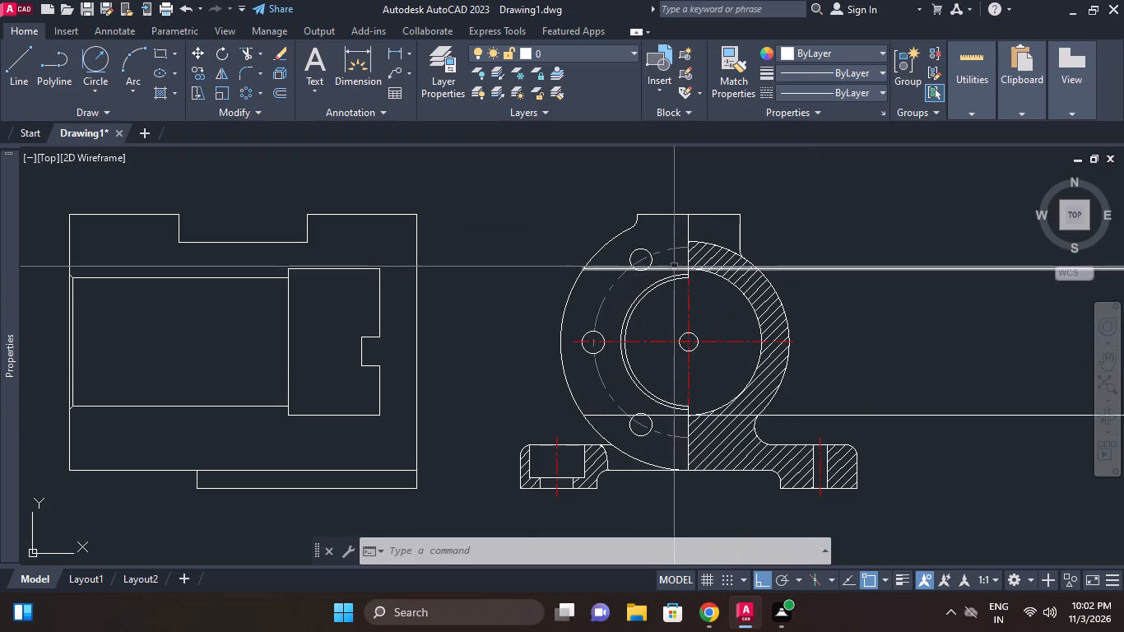
left_click(673, 267)
left_click_drag(941, 426, 930, 404)
left_click(915, 377)
right_click(915, 377)
left_click(948, 303)
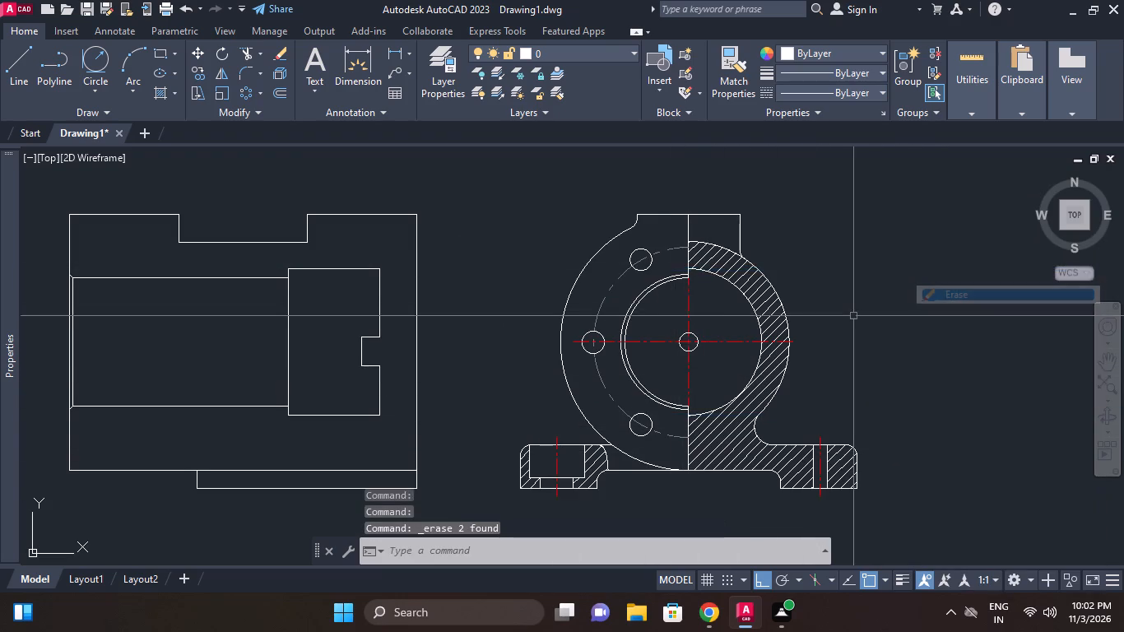
scroll(853, 316, "down", 1)
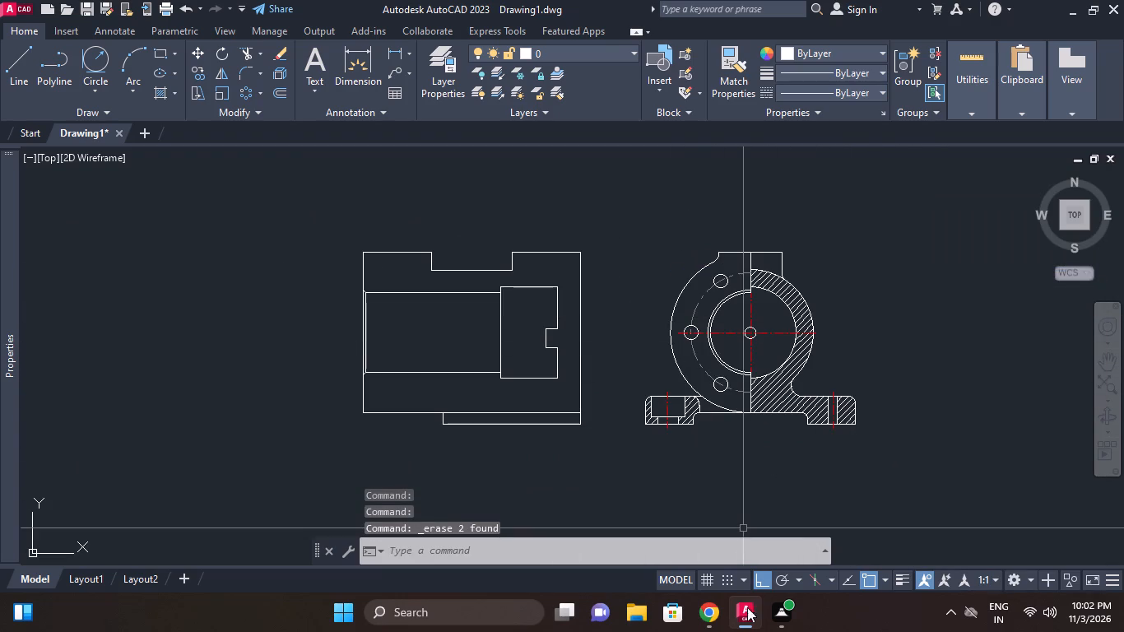
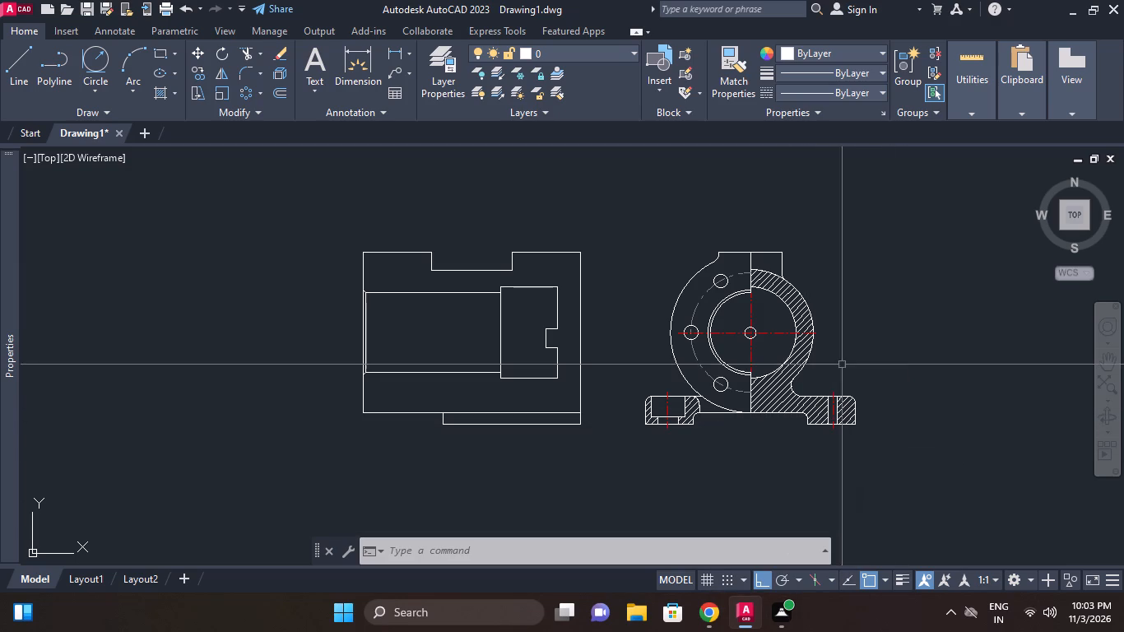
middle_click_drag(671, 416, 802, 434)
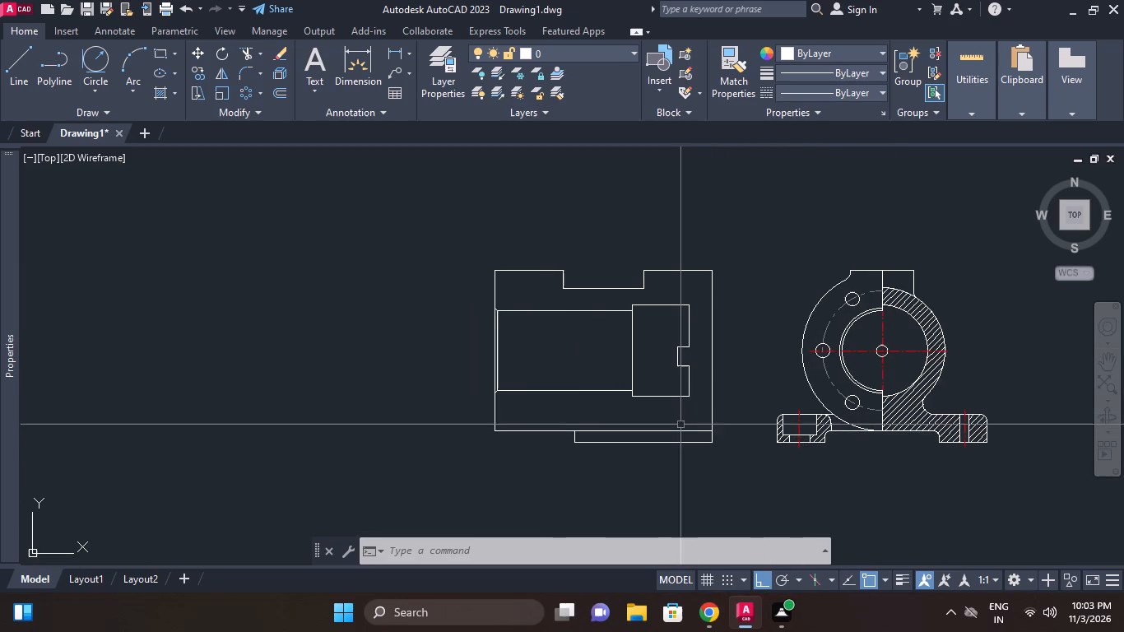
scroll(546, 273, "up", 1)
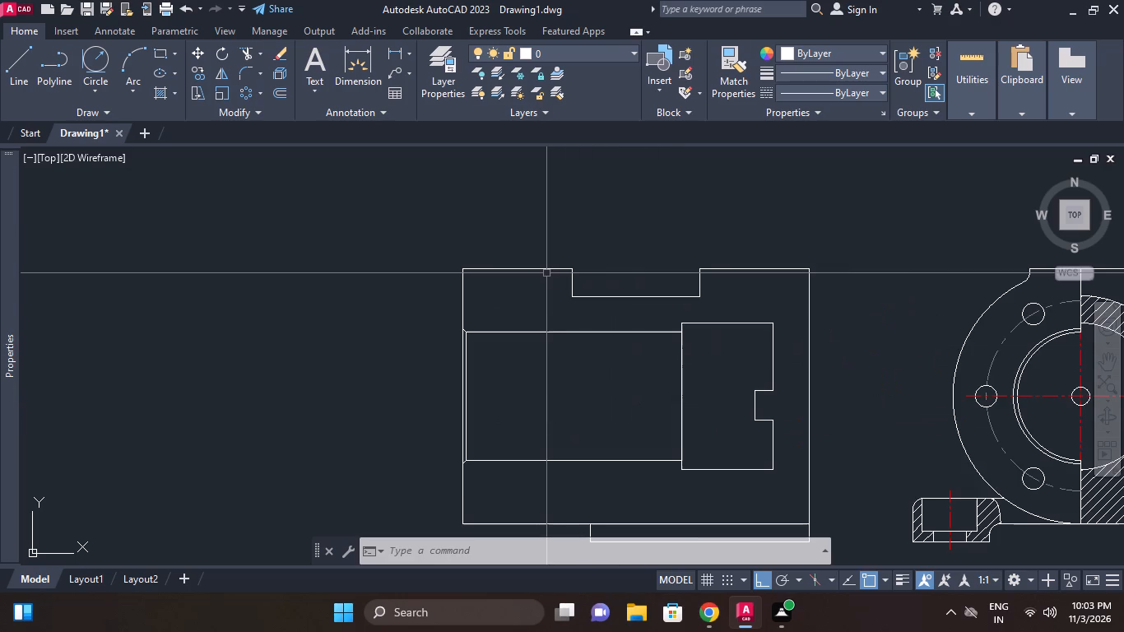
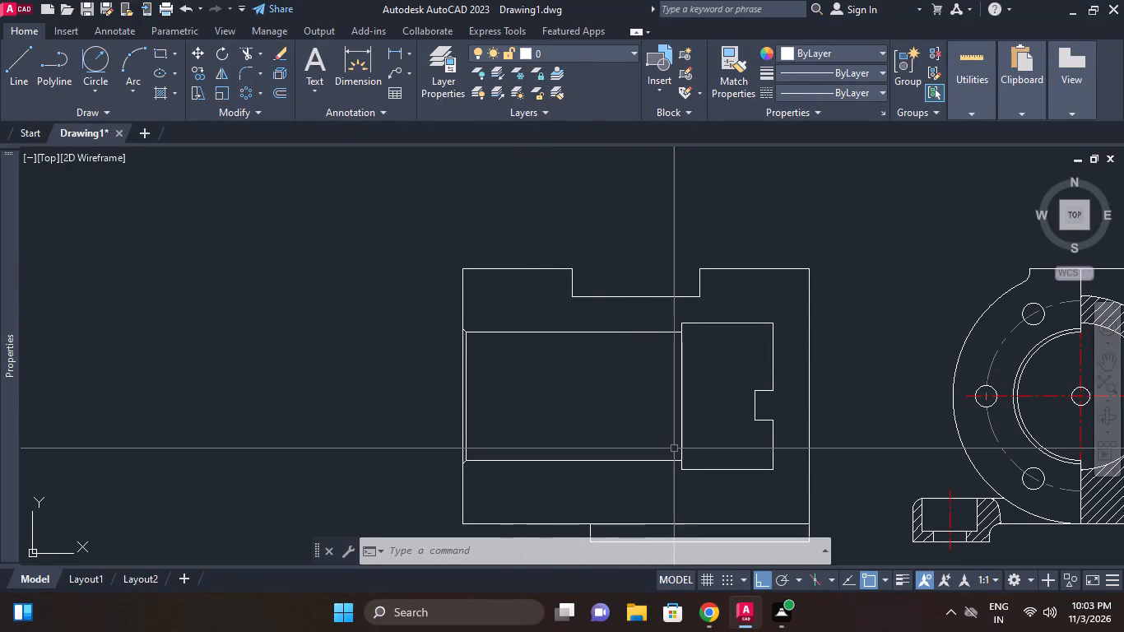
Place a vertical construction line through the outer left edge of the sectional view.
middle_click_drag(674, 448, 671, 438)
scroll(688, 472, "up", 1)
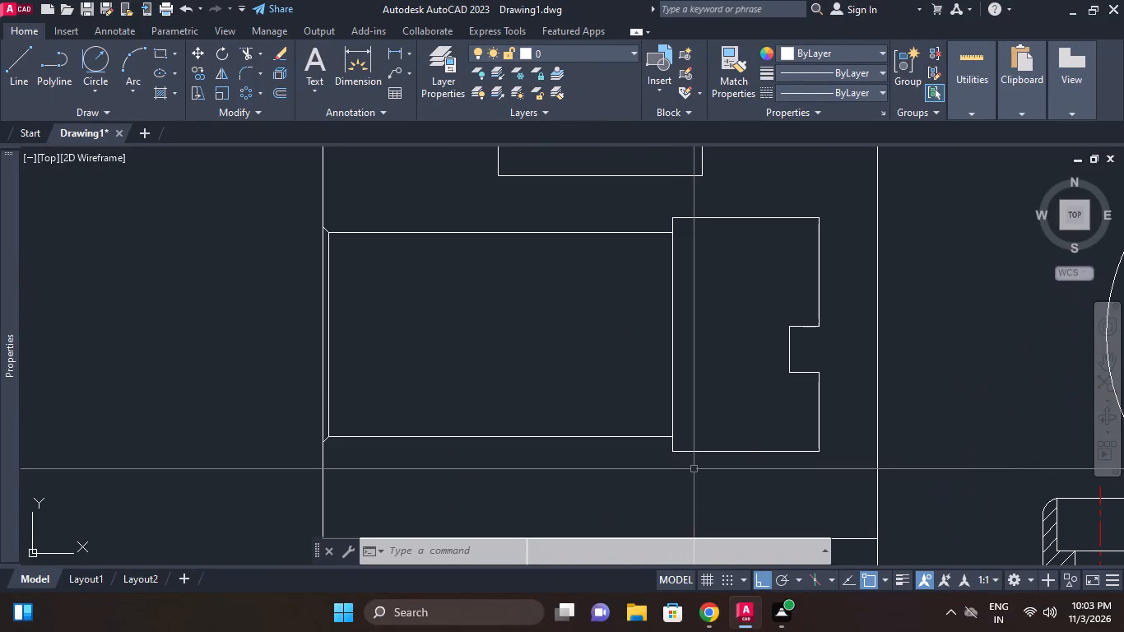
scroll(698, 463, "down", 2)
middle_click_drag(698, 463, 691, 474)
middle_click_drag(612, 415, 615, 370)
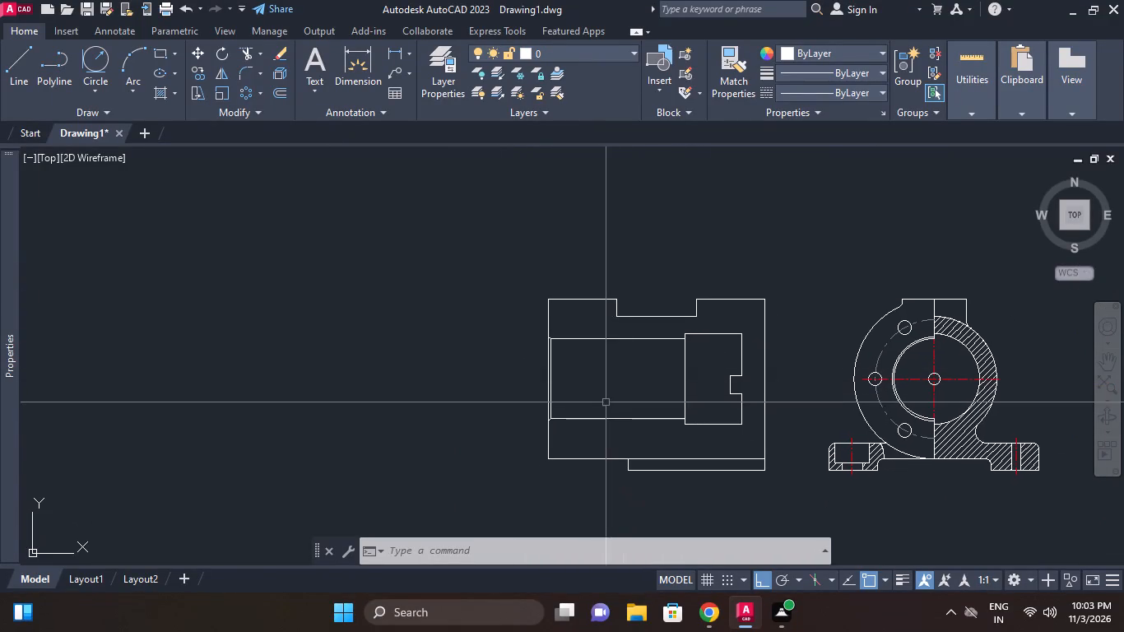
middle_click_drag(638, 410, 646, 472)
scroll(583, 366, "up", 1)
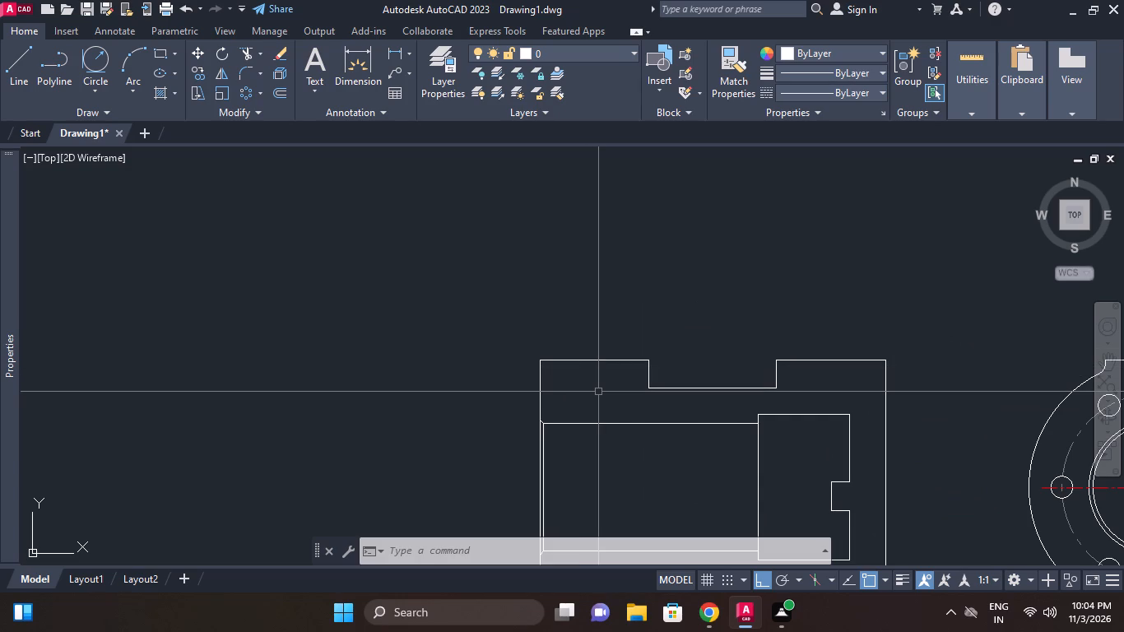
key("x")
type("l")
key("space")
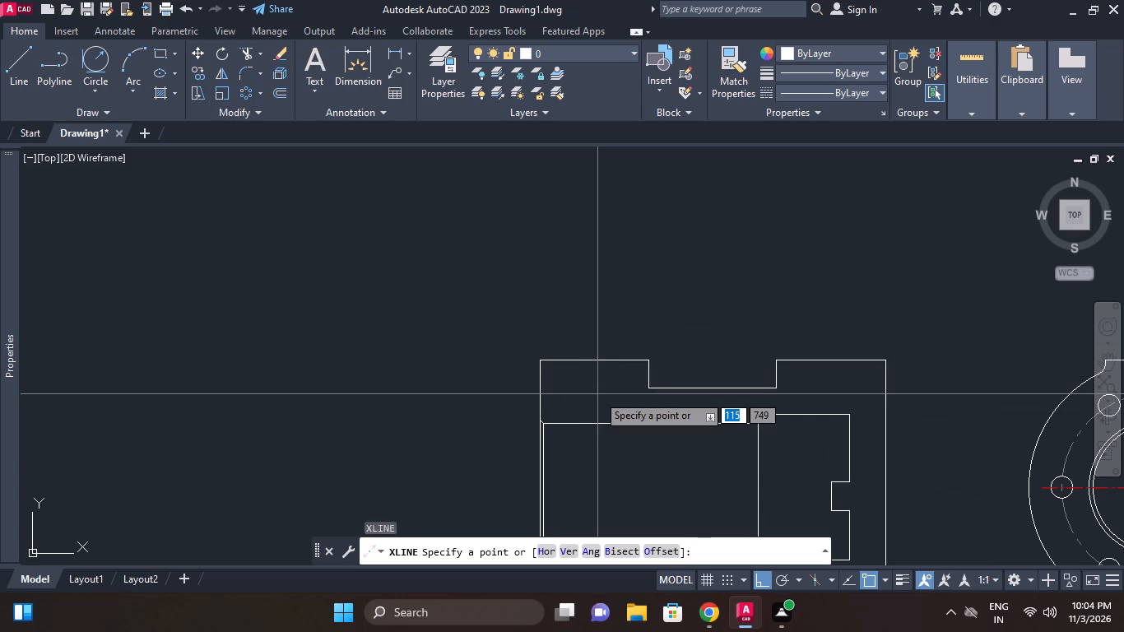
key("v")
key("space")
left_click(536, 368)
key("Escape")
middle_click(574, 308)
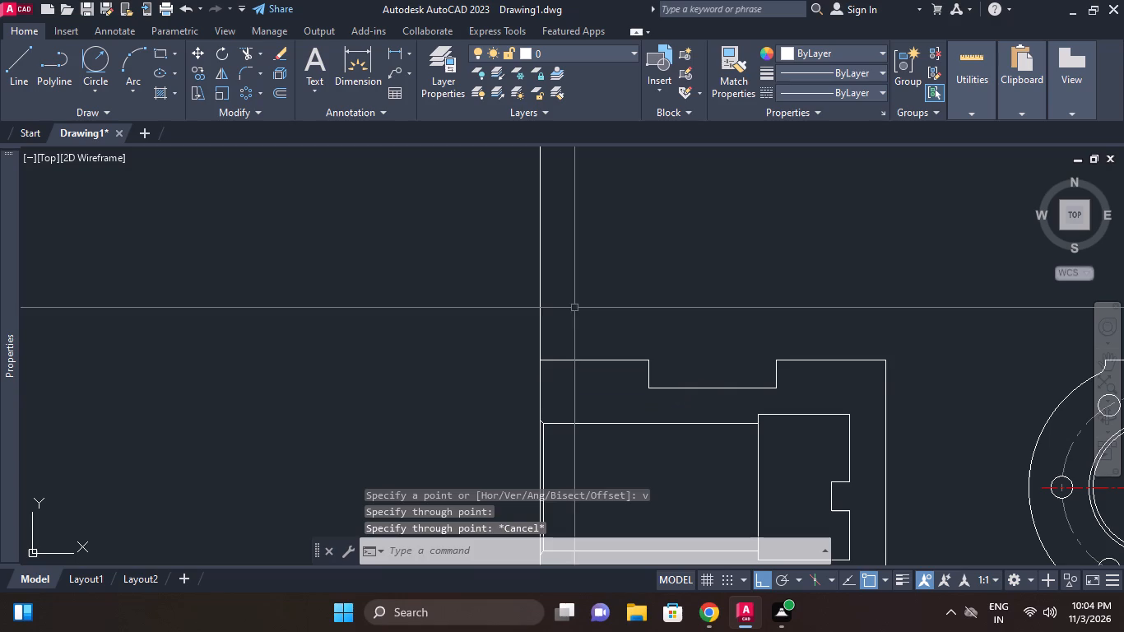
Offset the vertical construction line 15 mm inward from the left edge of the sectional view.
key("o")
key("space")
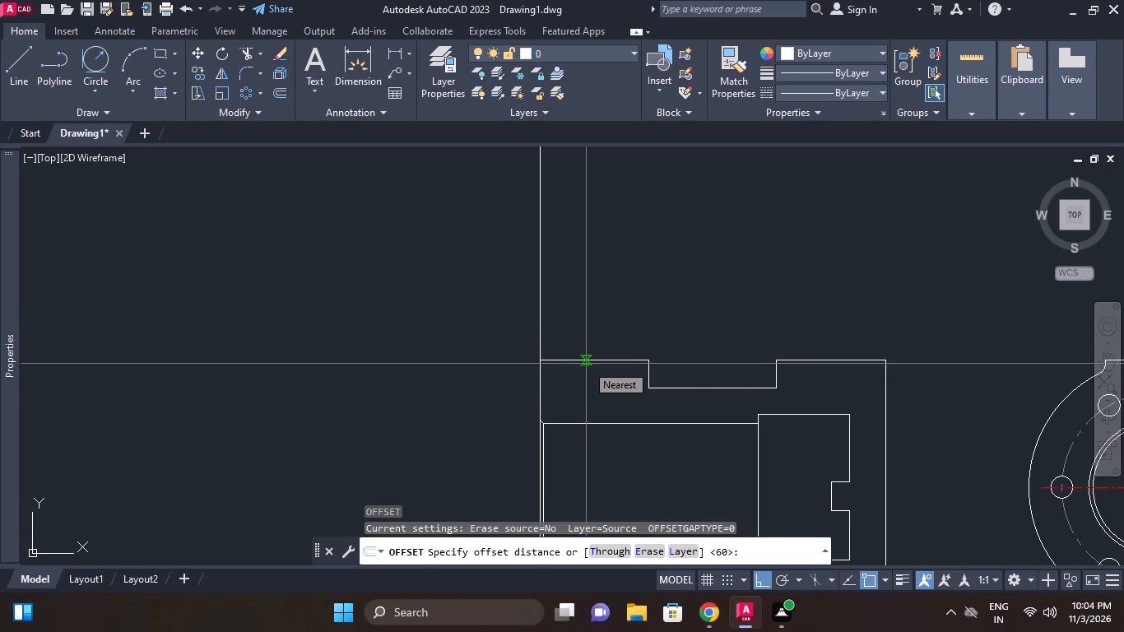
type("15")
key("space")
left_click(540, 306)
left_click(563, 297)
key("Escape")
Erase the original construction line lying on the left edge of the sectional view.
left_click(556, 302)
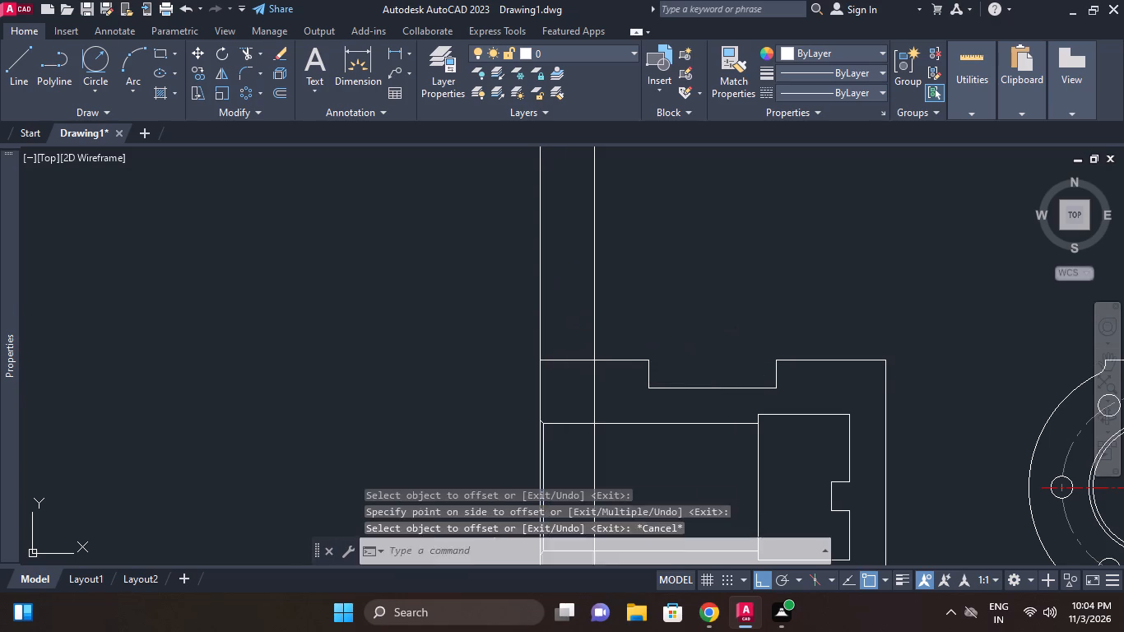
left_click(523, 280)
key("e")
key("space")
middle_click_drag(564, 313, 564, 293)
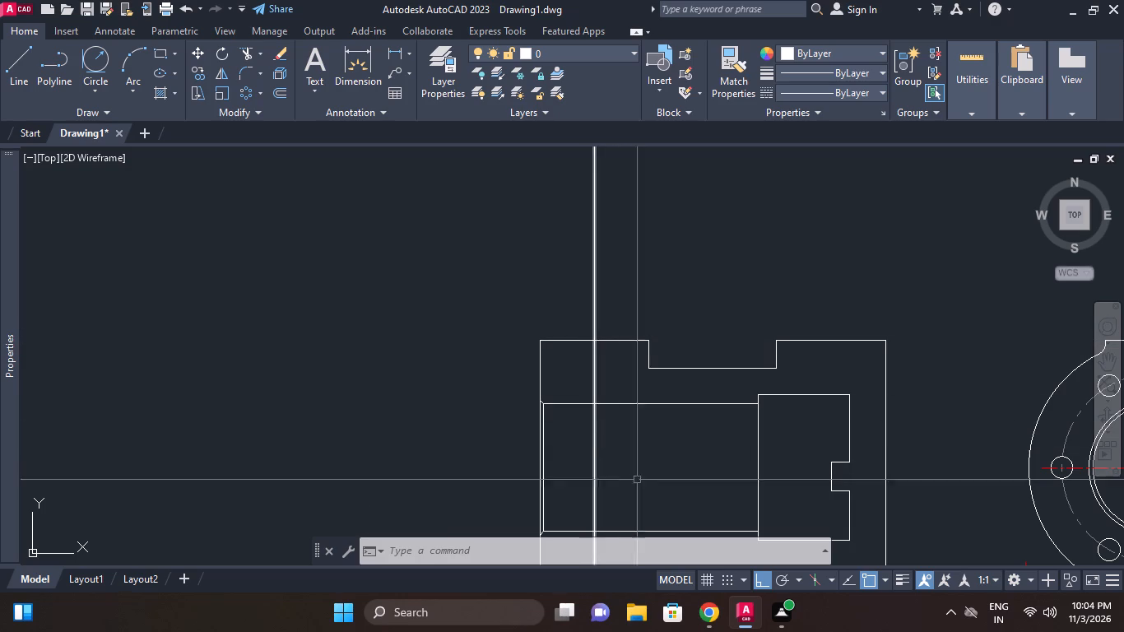
Switch to Calculator and compute 60 minus 40, divided by 2.
left_click(330, 611)
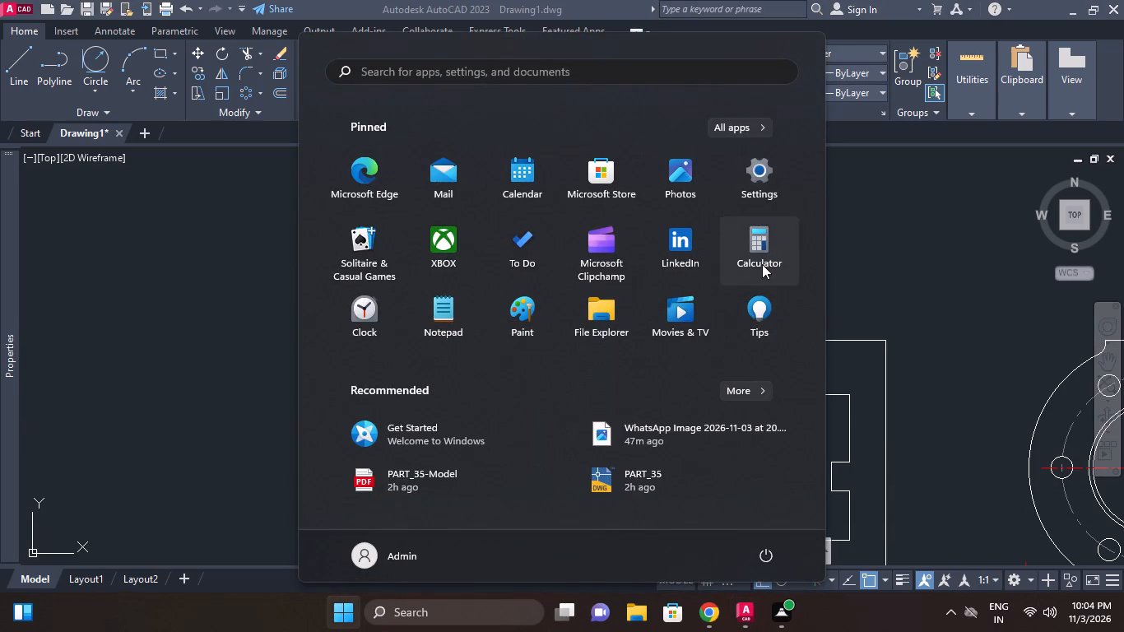
left_click(762, 264)
type("60-")
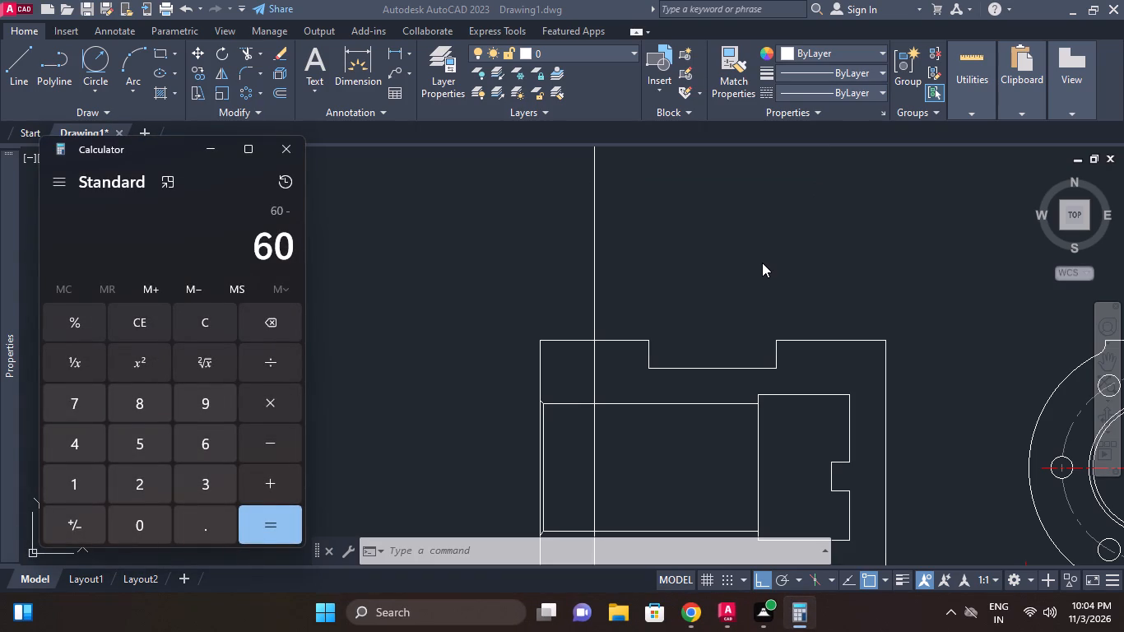
type("40")
key("Return")
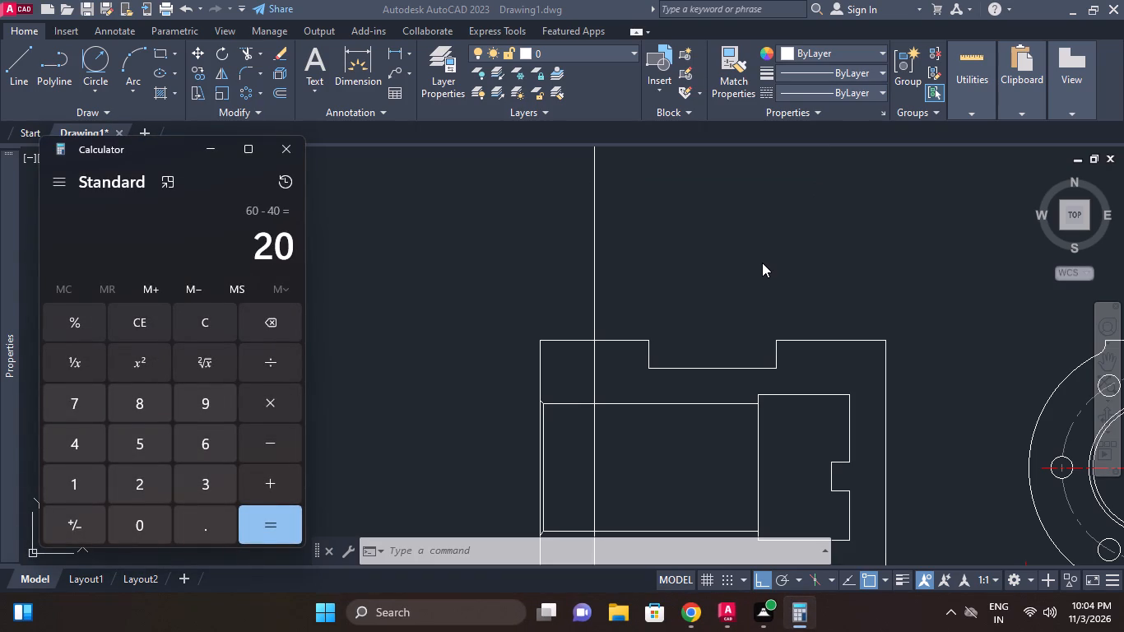
type("/2")
key("Return")
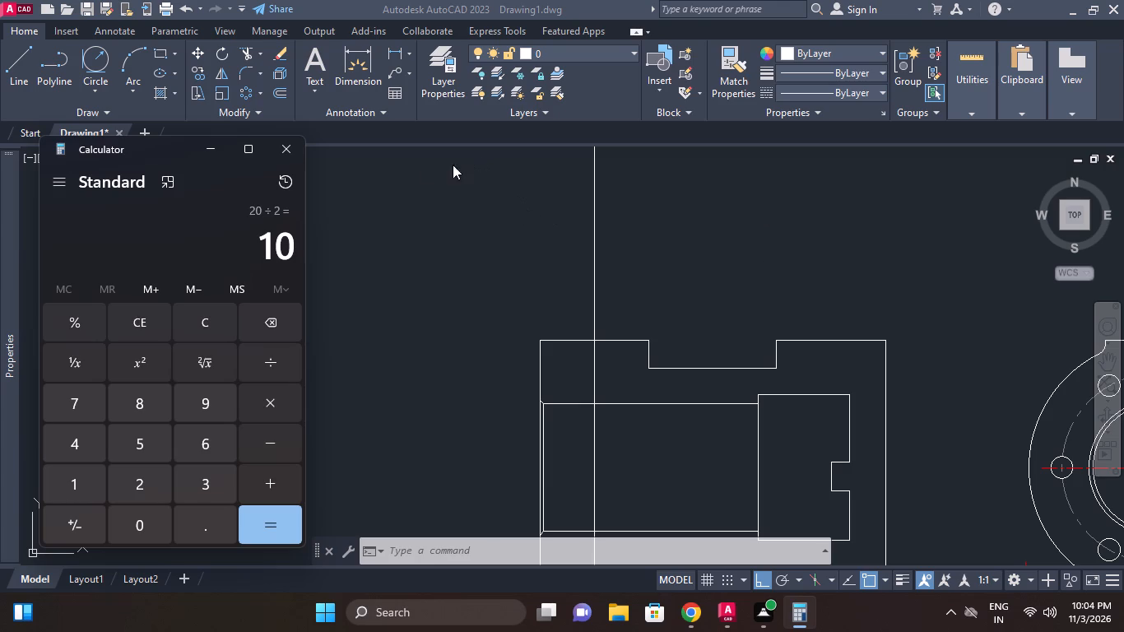
left_click(216, 150)
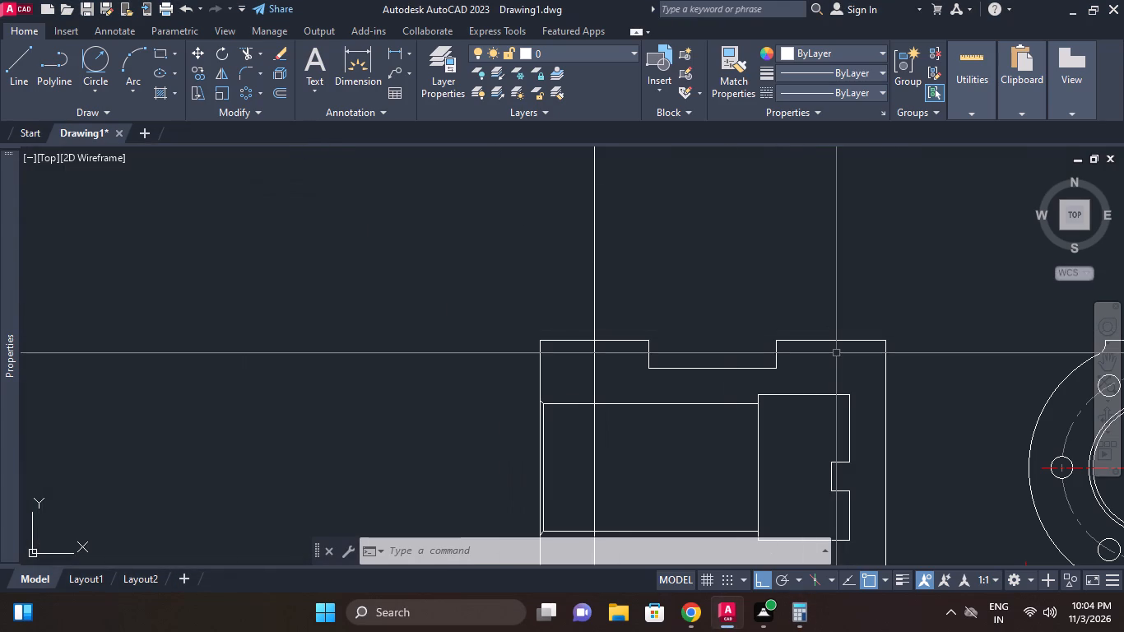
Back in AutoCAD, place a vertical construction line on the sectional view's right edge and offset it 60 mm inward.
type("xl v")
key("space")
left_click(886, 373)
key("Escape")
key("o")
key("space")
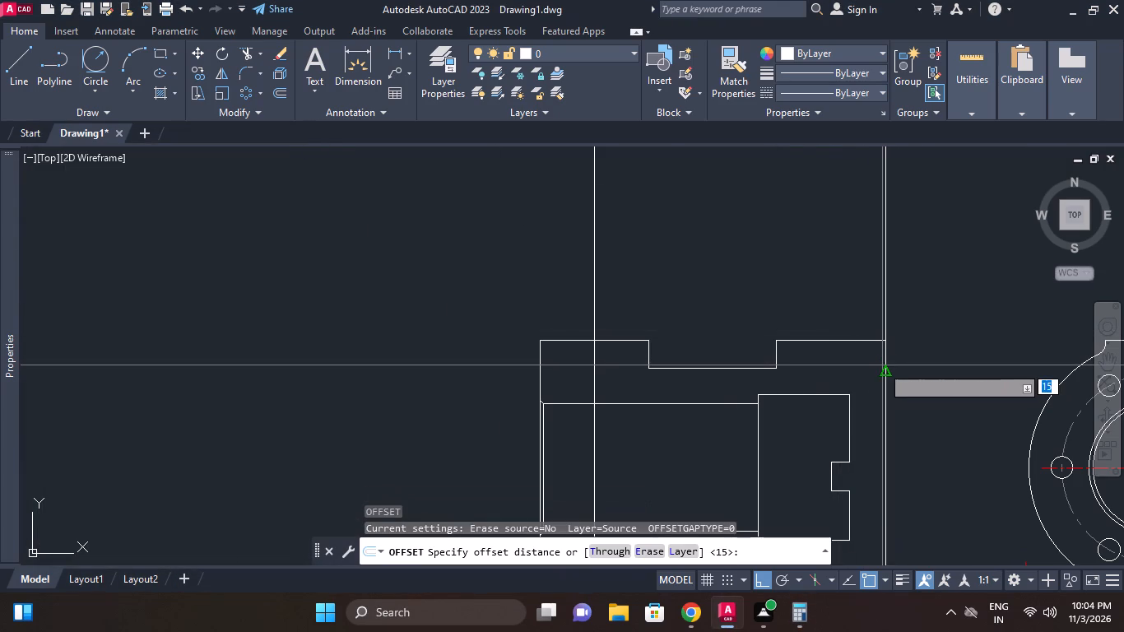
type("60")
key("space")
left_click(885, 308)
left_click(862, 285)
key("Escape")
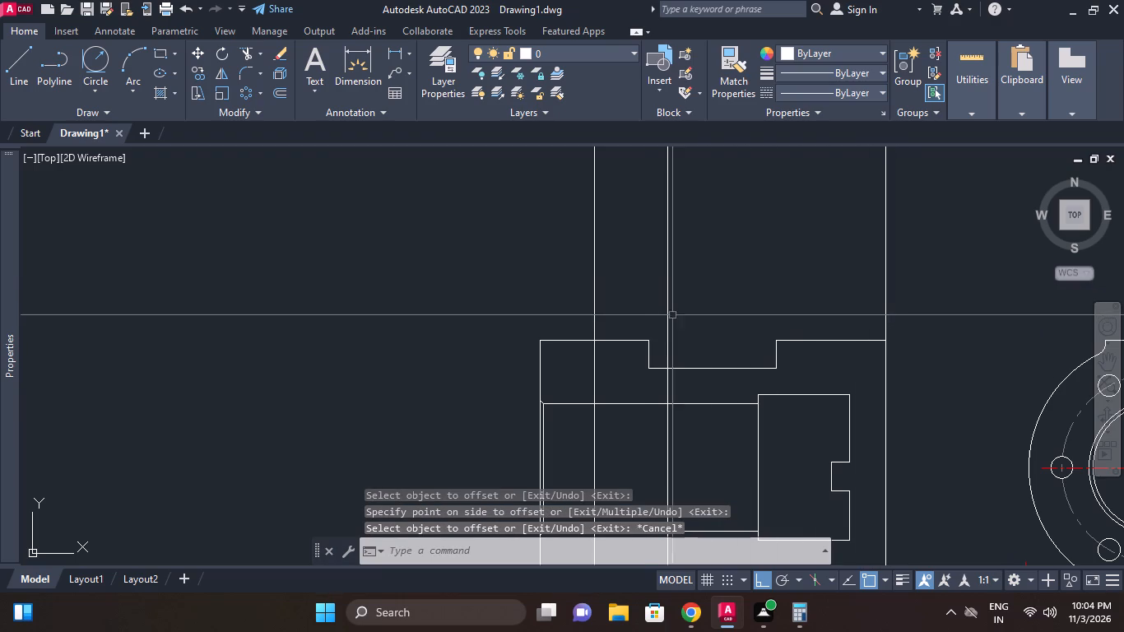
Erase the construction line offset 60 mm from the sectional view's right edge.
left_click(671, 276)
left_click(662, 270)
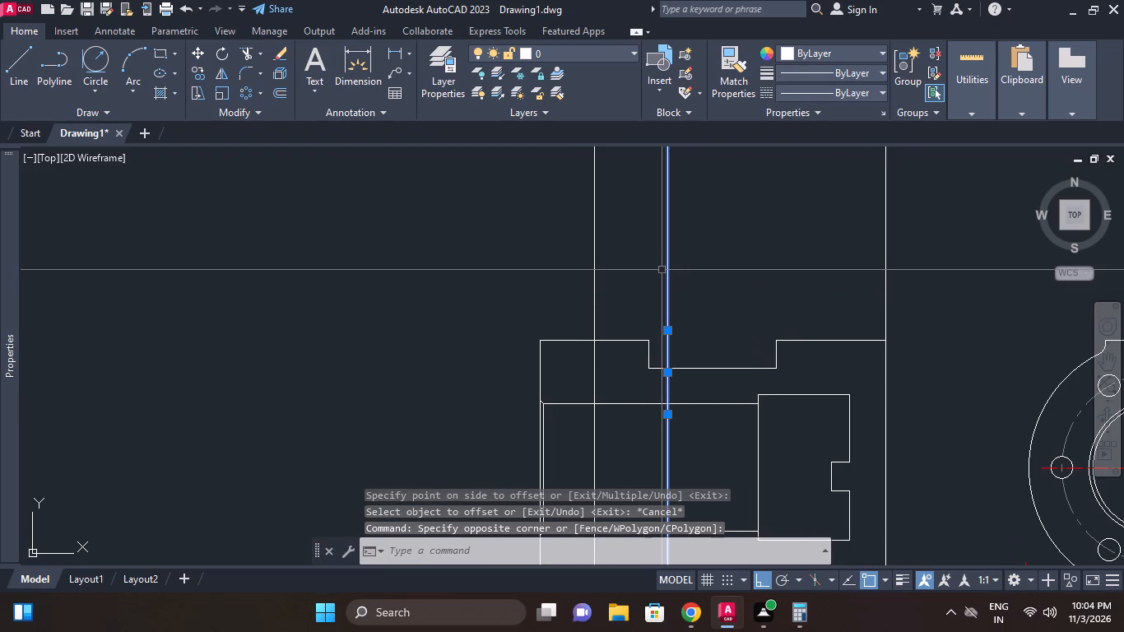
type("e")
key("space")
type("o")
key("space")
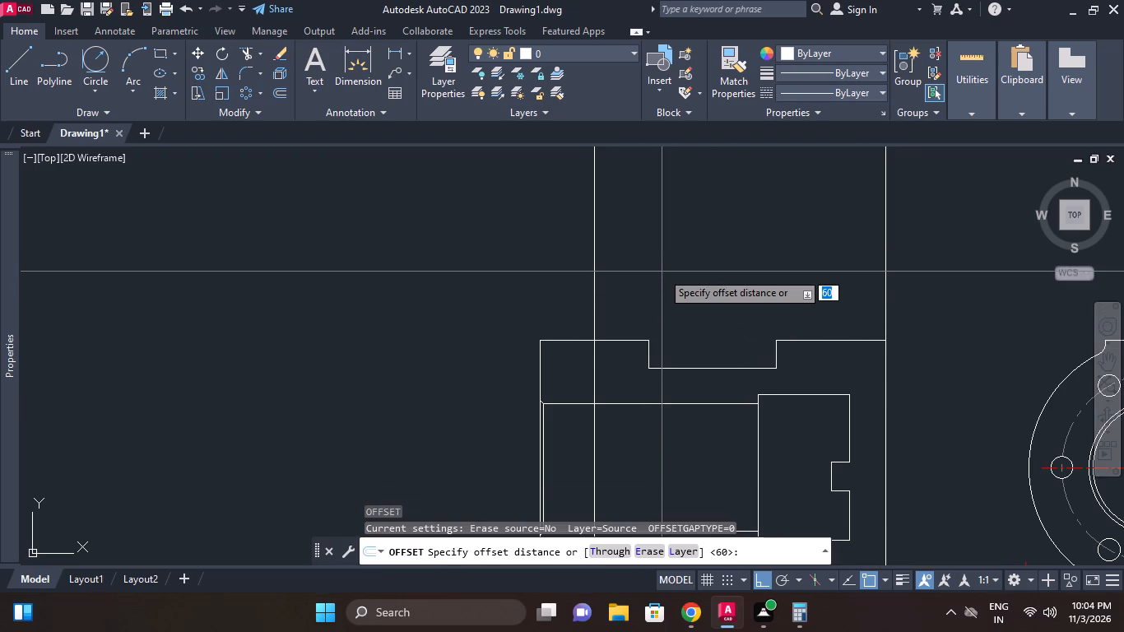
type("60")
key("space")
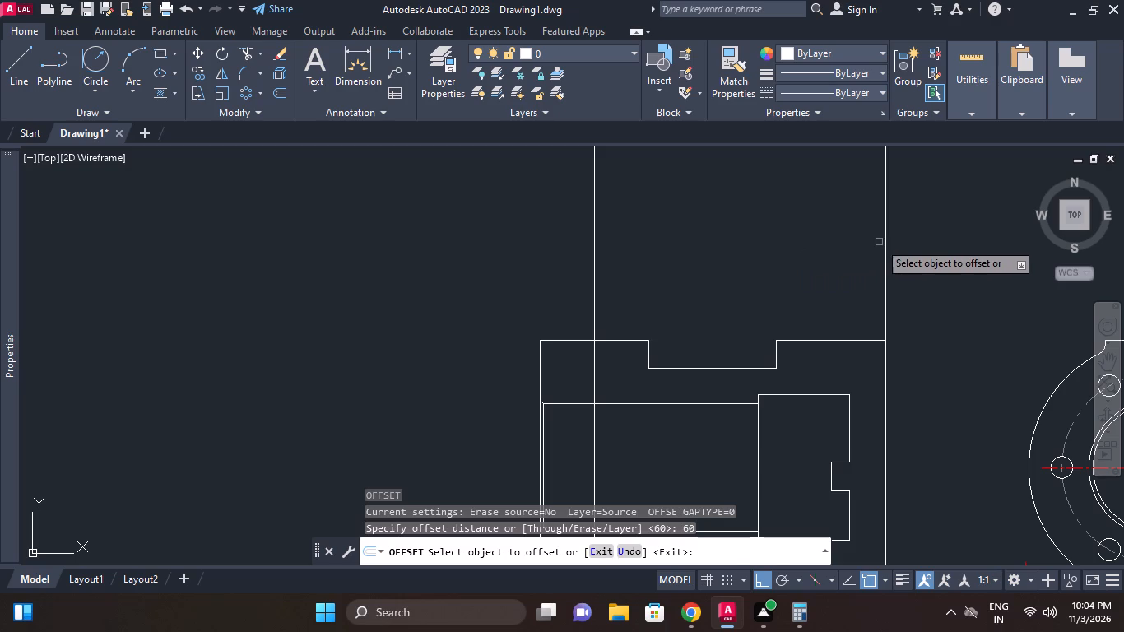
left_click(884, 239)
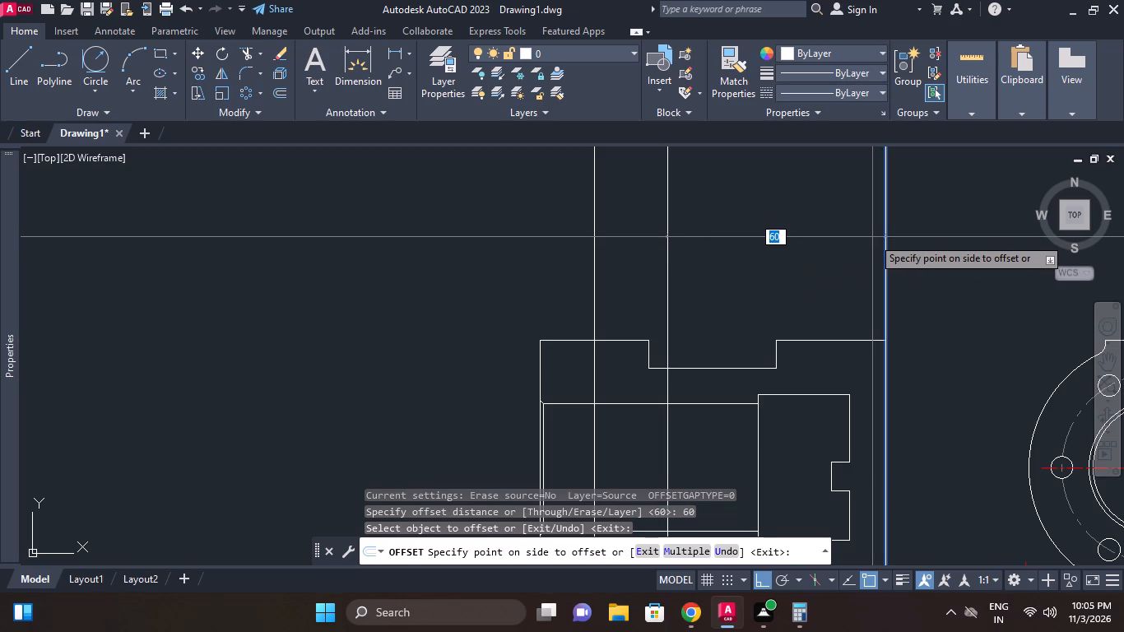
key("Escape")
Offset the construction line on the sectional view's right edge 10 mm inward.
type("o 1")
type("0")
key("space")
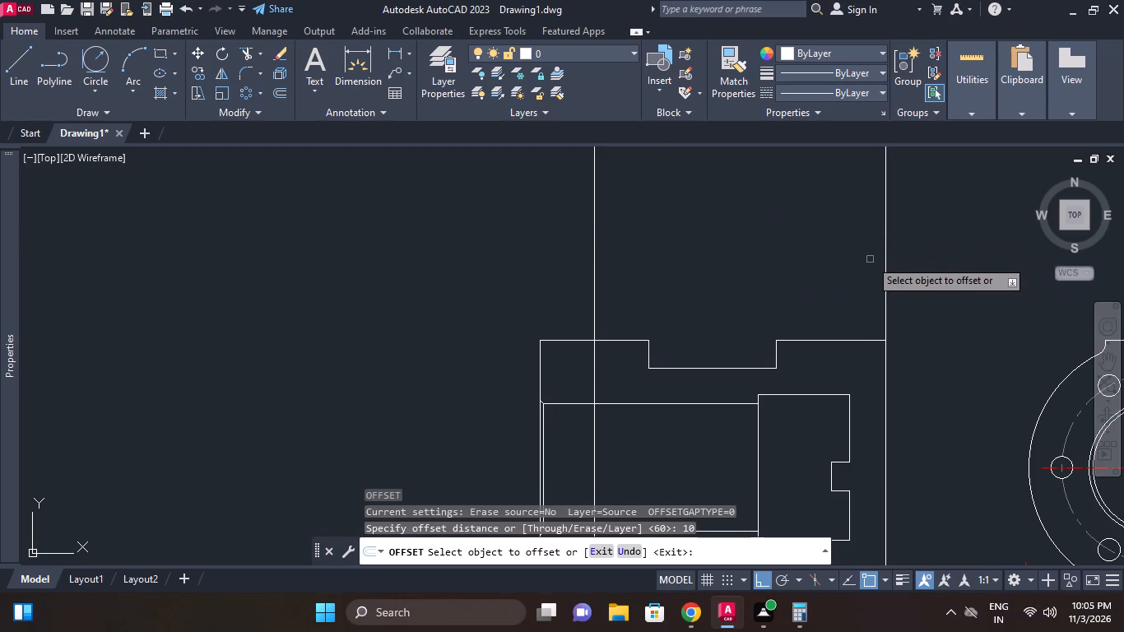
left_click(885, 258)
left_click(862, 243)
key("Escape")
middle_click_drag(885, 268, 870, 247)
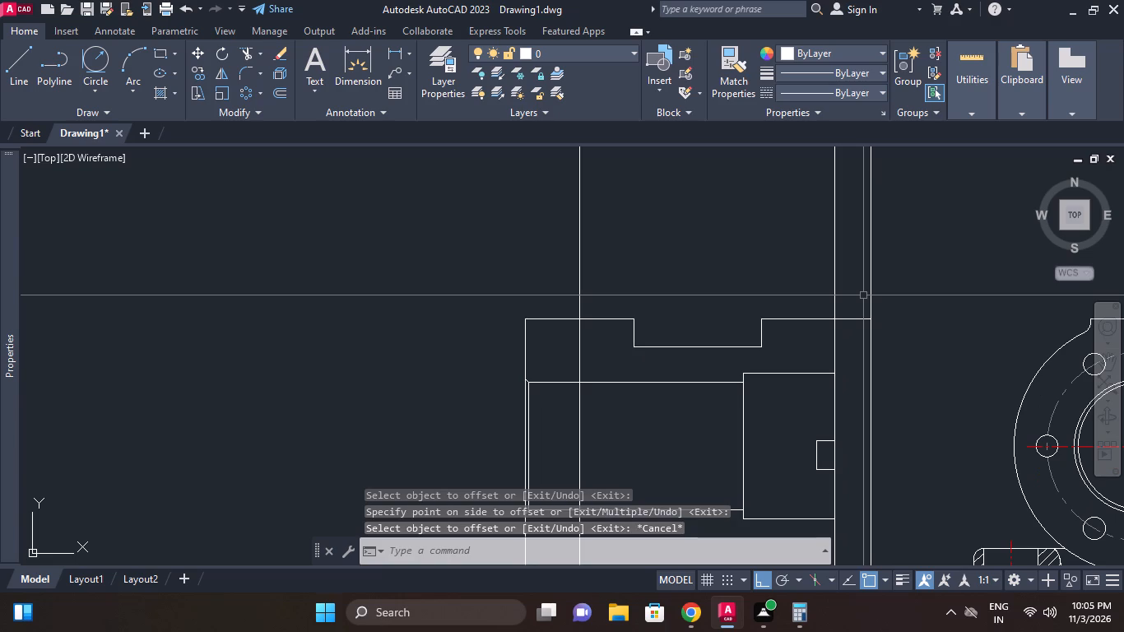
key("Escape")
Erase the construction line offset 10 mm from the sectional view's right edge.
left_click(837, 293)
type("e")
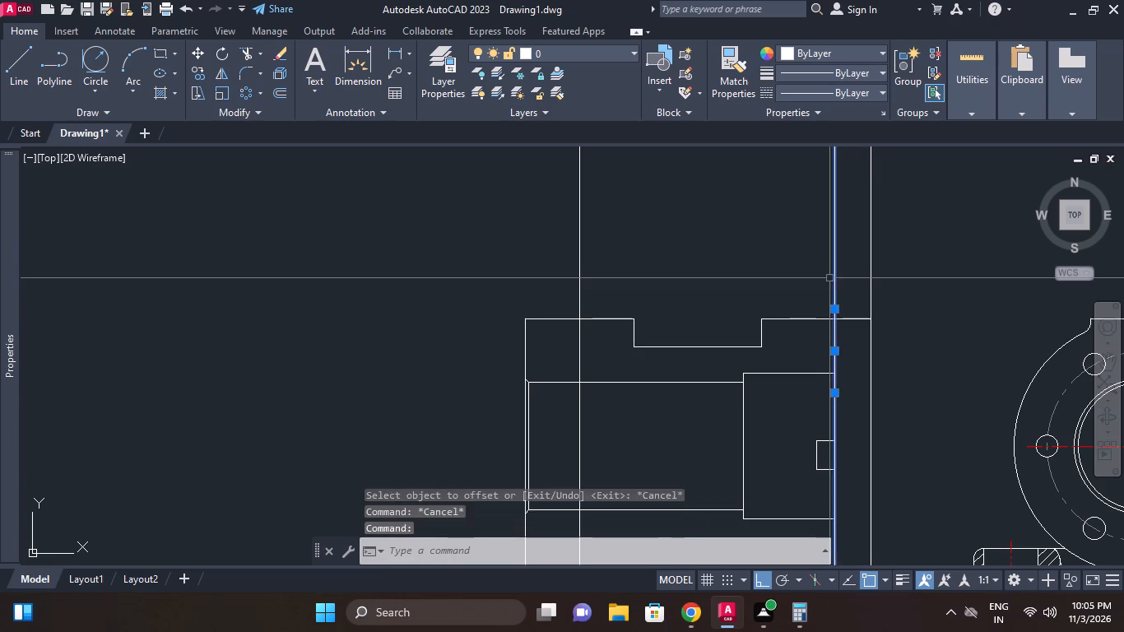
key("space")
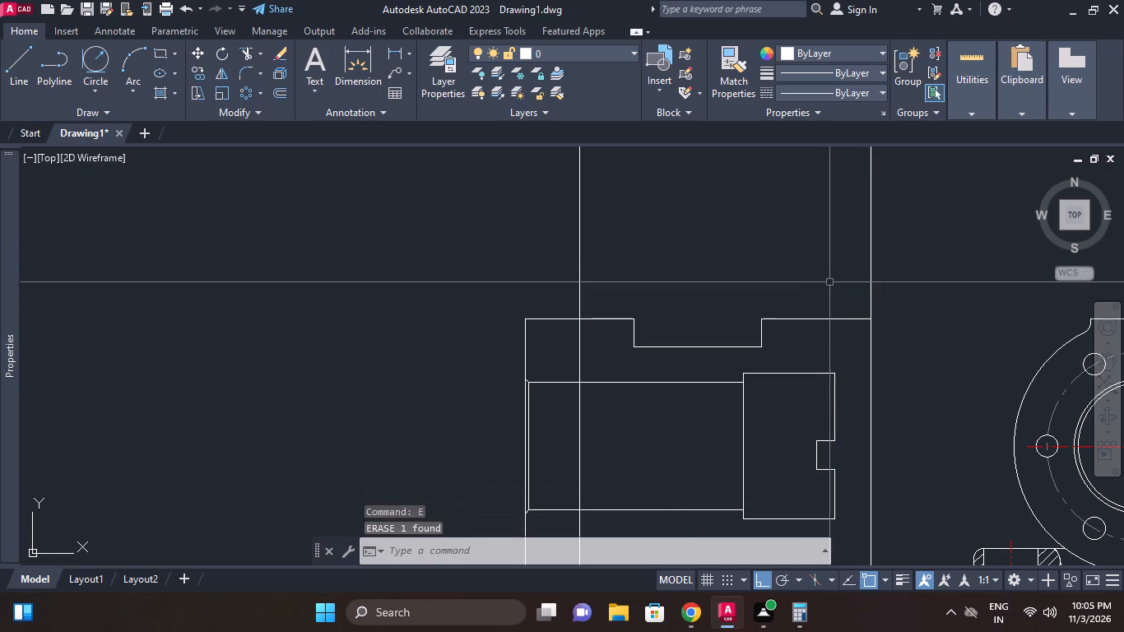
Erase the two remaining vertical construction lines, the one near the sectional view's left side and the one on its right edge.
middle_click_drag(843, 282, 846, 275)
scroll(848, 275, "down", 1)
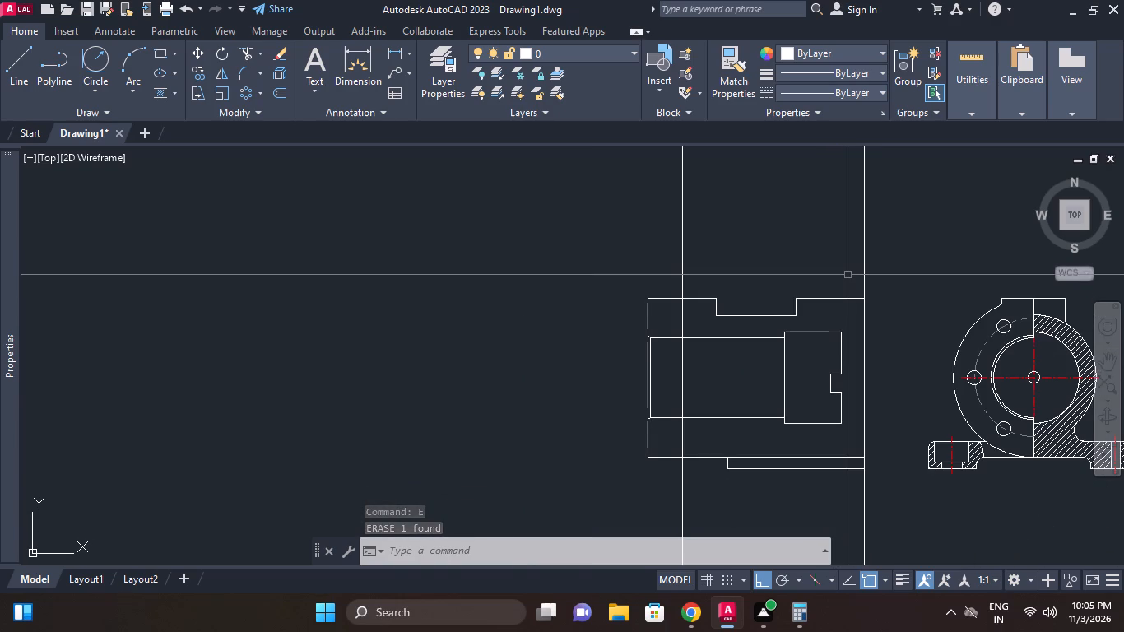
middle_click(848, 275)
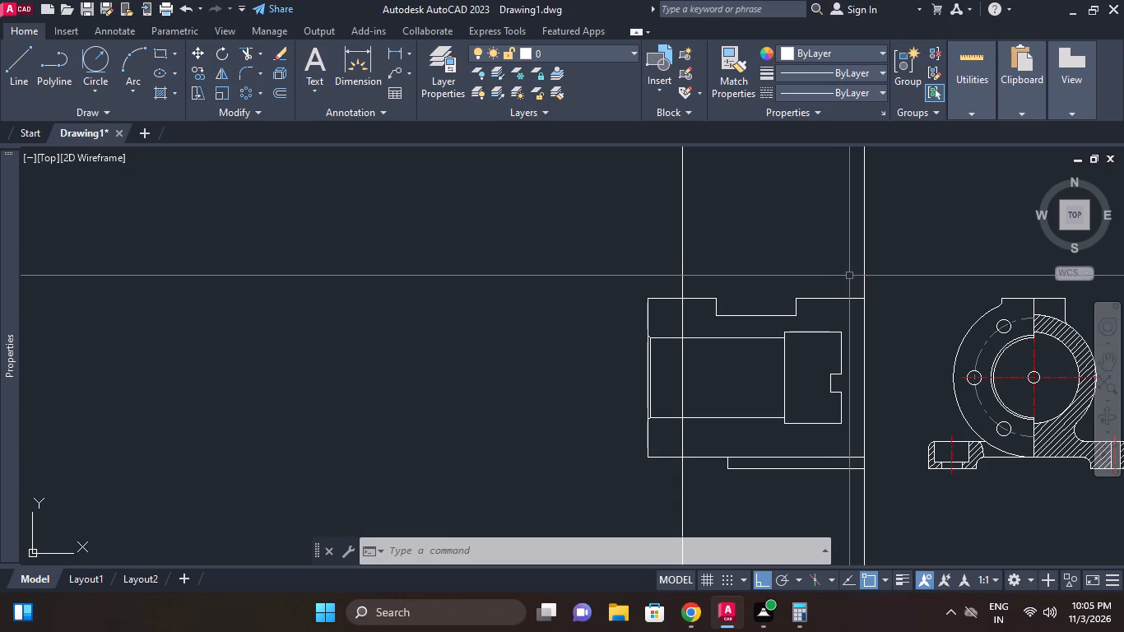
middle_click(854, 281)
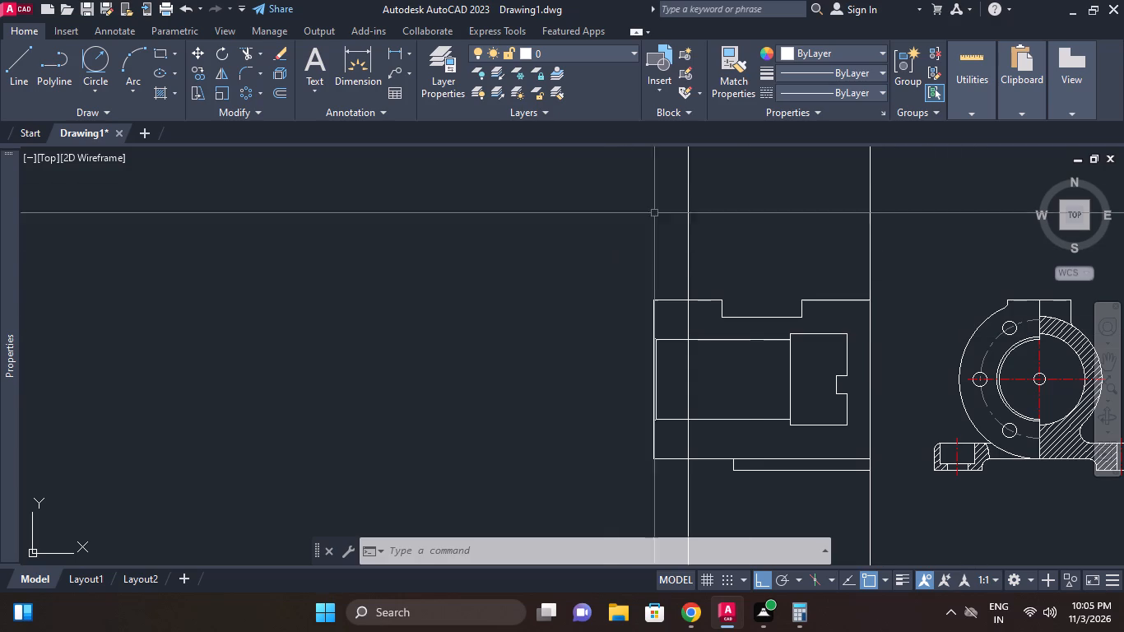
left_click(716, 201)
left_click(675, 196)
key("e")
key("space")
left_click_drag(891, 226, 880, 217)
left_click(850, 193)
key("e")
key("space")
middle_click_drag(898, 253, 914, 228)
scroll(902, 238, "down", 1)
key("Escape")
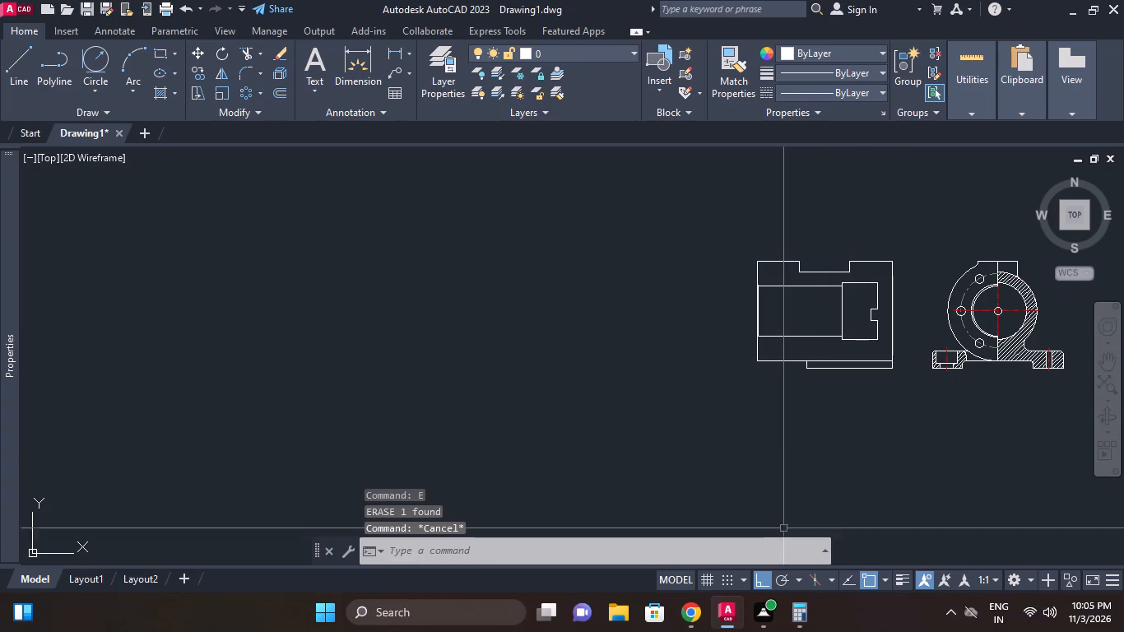
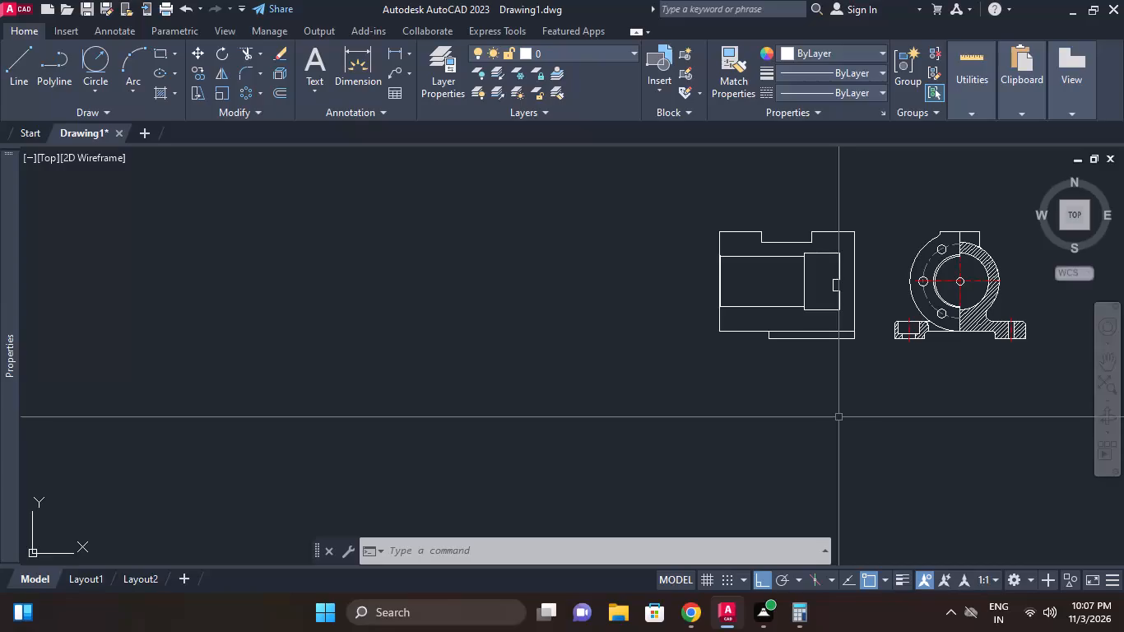
Draw vertical construction lines through the left and right edges of the sectional view.
key("x")
key("l")
key("space")
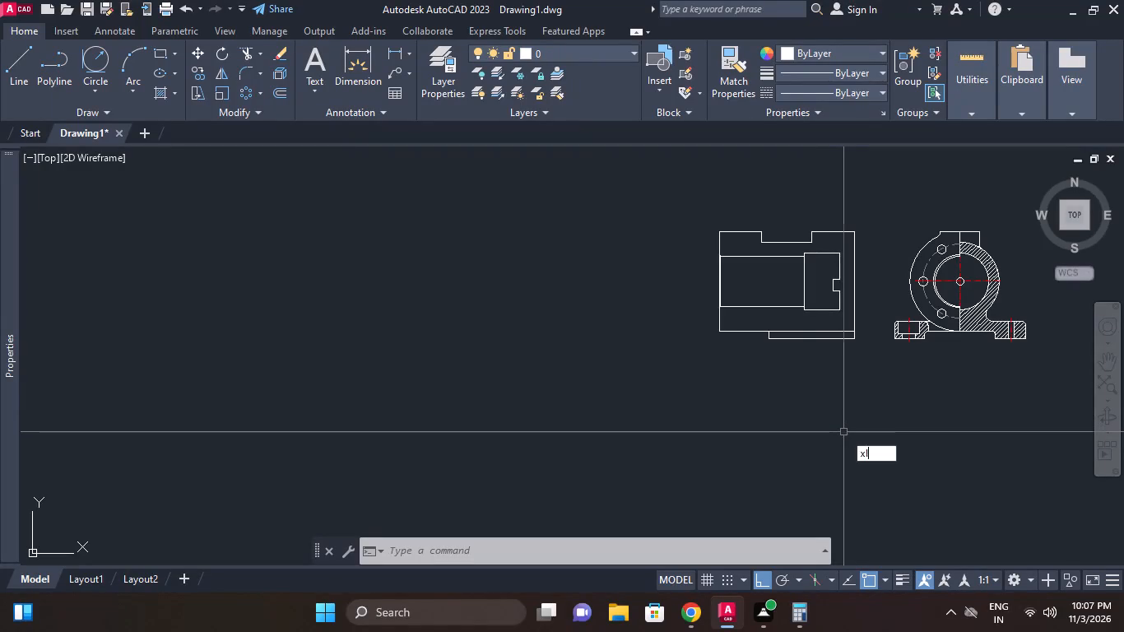
key("v")
key("space")
left_click(719, 331)
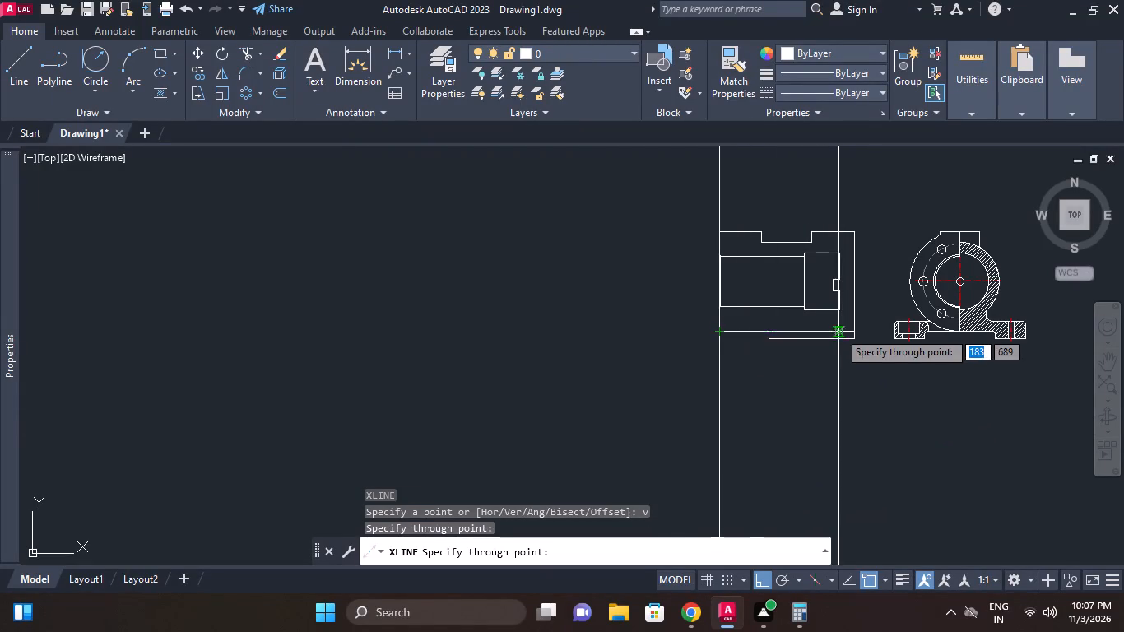
left_click(856, 315)
key("Escape")
Place a horizontal construction line across the empty space below the sectional view.
middle_click_drag(914, 397, 903, 328)
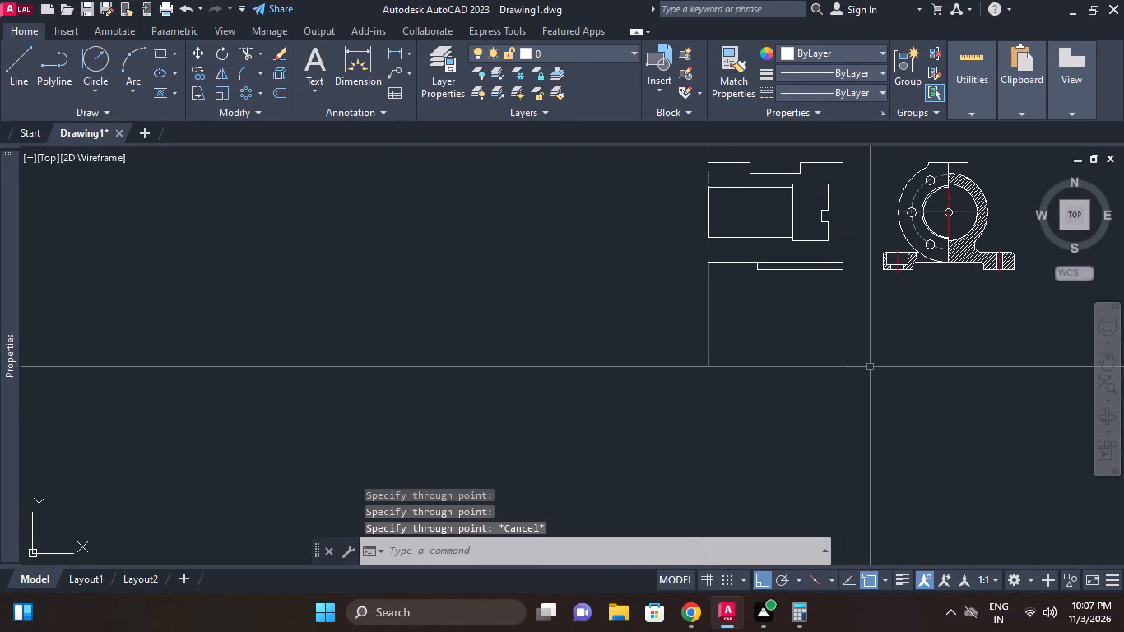
middle_click_drag(885, 368, 885, 360)
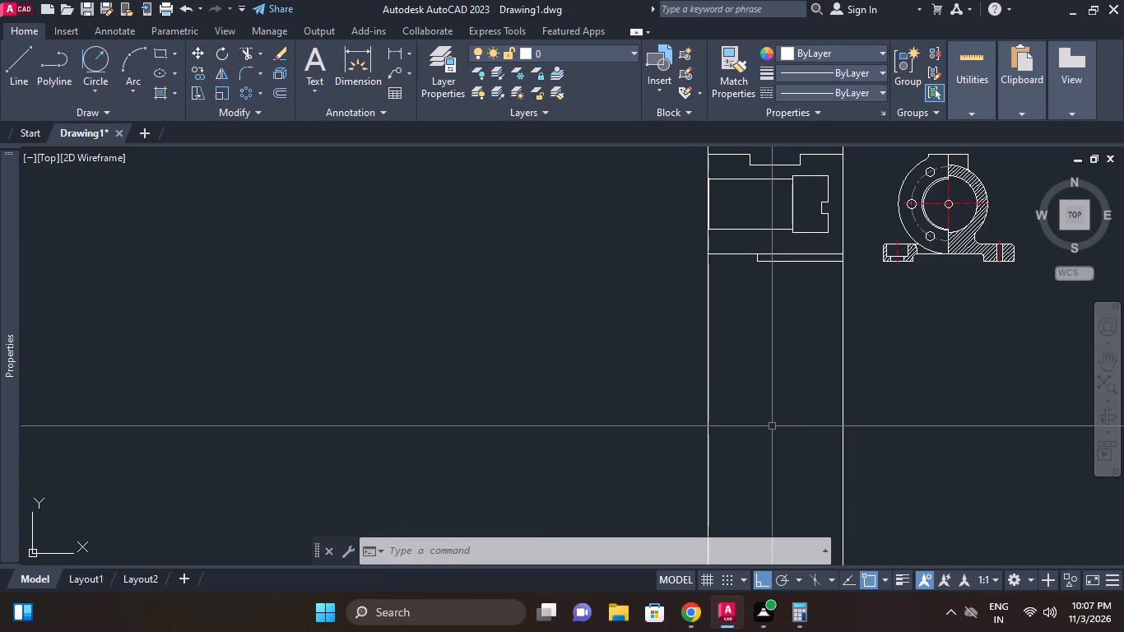
type("xl")
key("space")
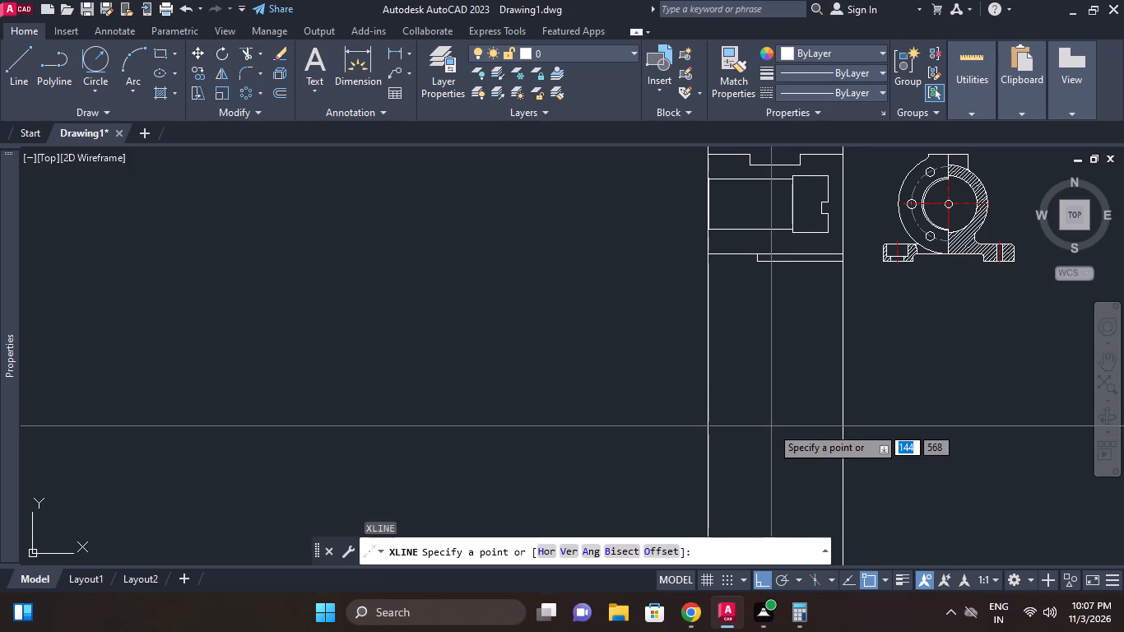
type("h")
key("space")
left_click(755, 386)
key("Escape")
Draw a circle of radius 35 mm centred on the horizontal construction line, left of the two vertical lines.
middle_click_drag(750, 416, 750, 383)
middle_click_drag(753, 408, 764, 393)
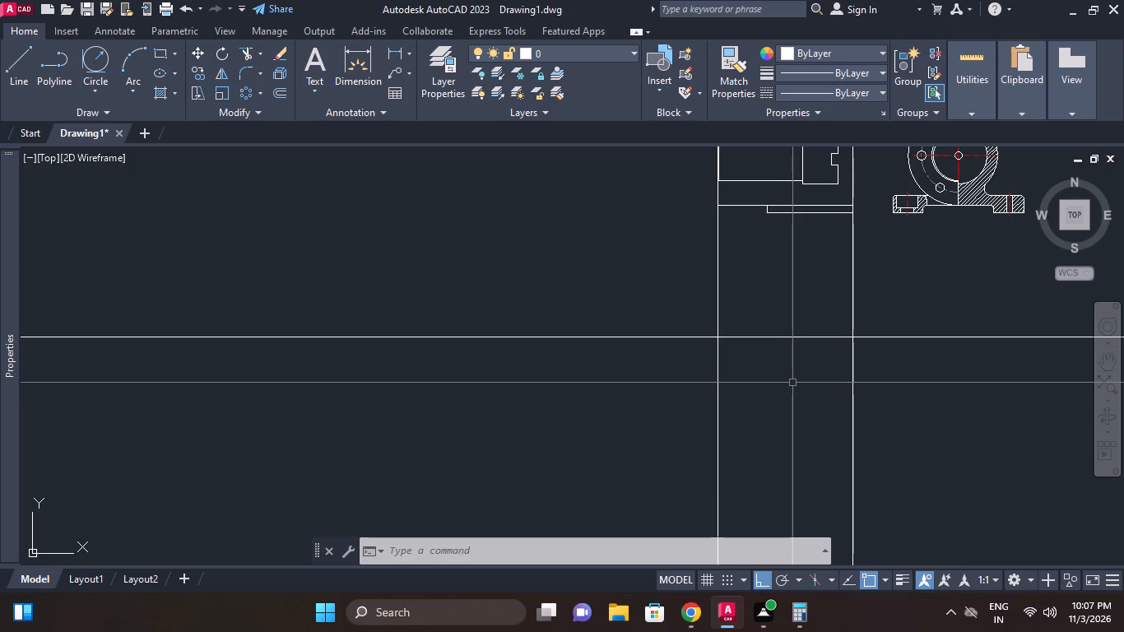
key("c")
key("space")
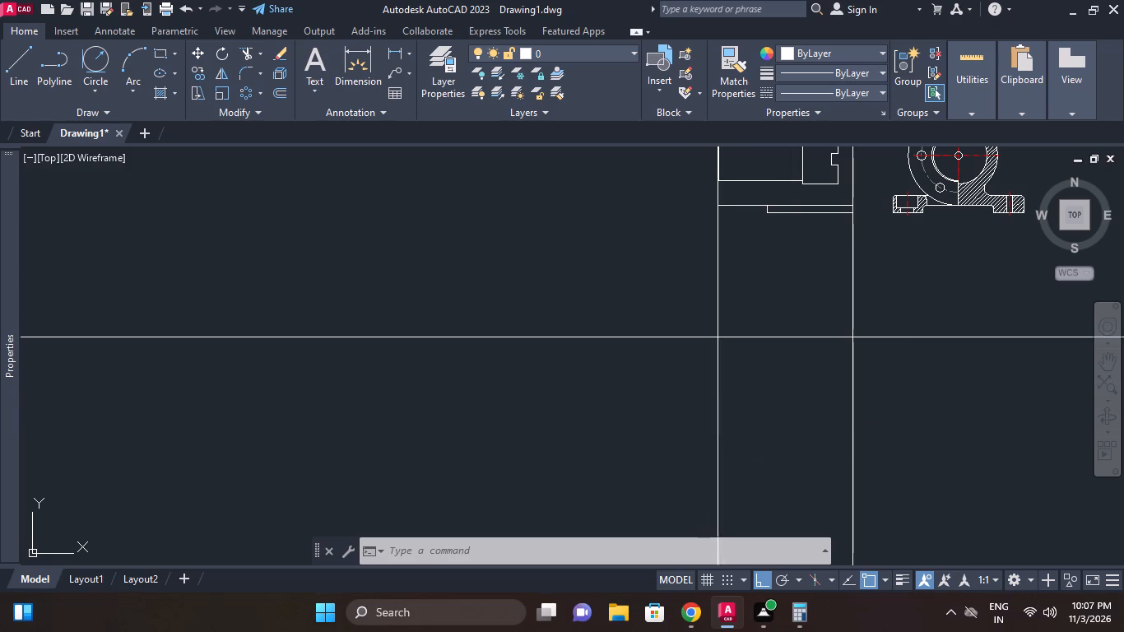
left_click(539, 337)
type("35")
key("Return")
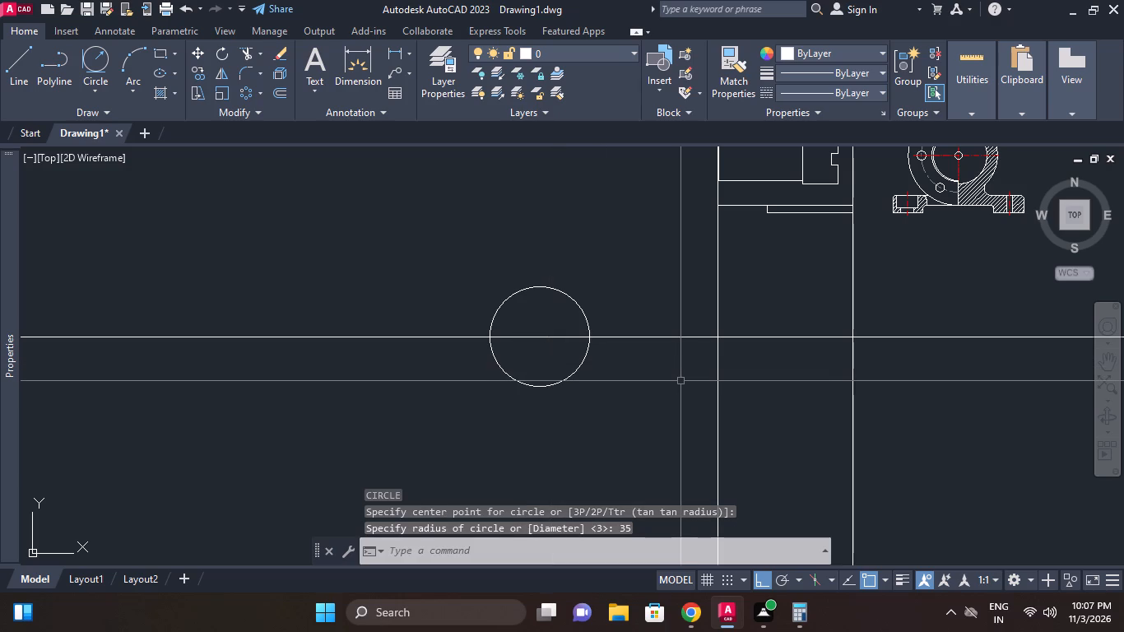
Draw horizontal construction lines through the top and bottom points of the 35 mm radius circle.
type("xl")
key("space")
key("h")
key("space")
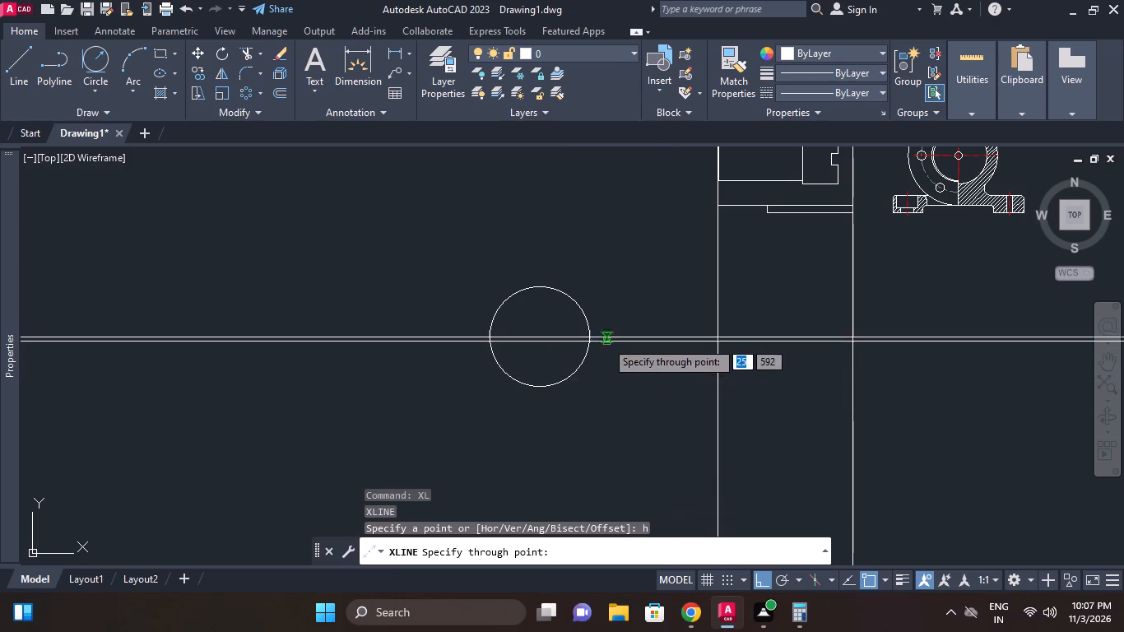
left_click(536, 288)
left_click(541, 389)
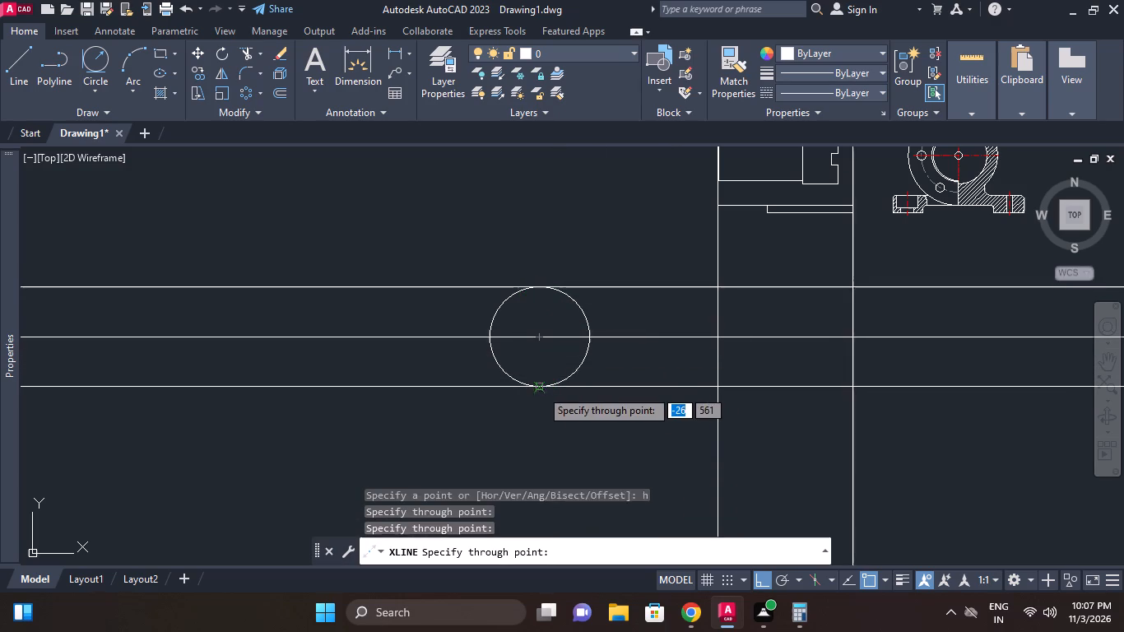
key("Escape")
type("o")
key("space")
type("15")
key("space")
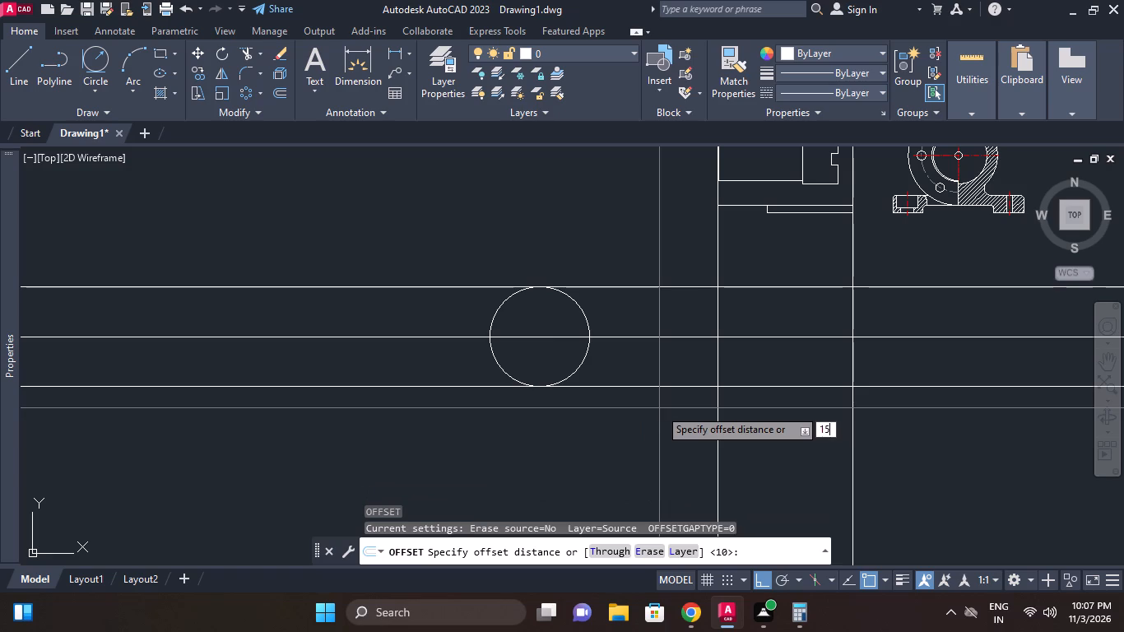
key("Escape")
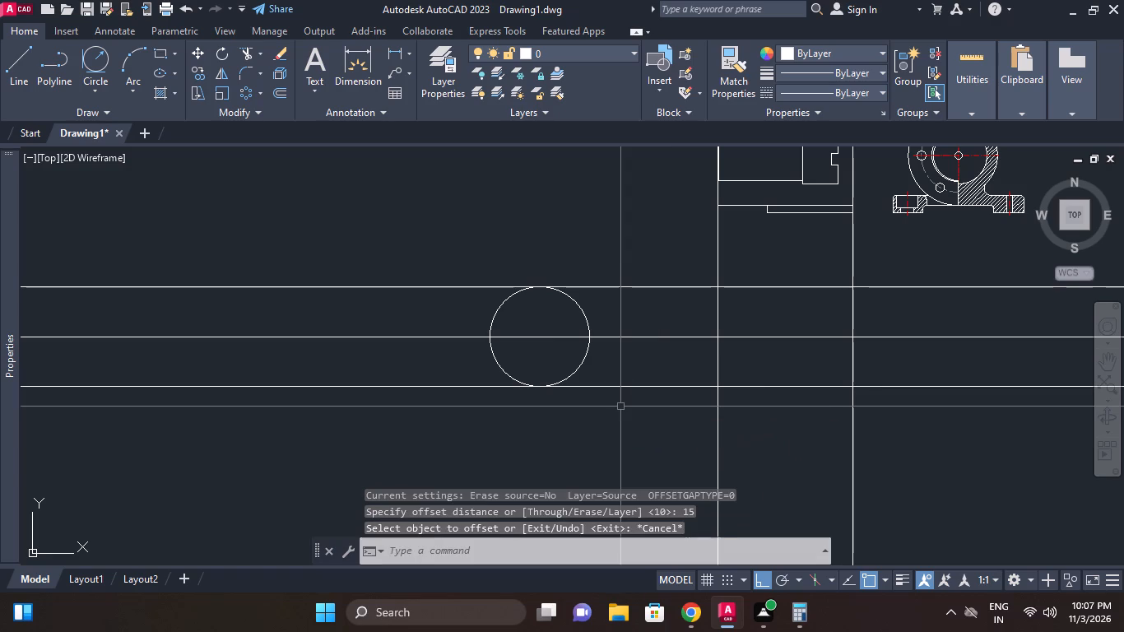
Offset the left vertical construction line 30 mm inward, towards the right one.
type("o")
key("space")
type("30")
key("space")
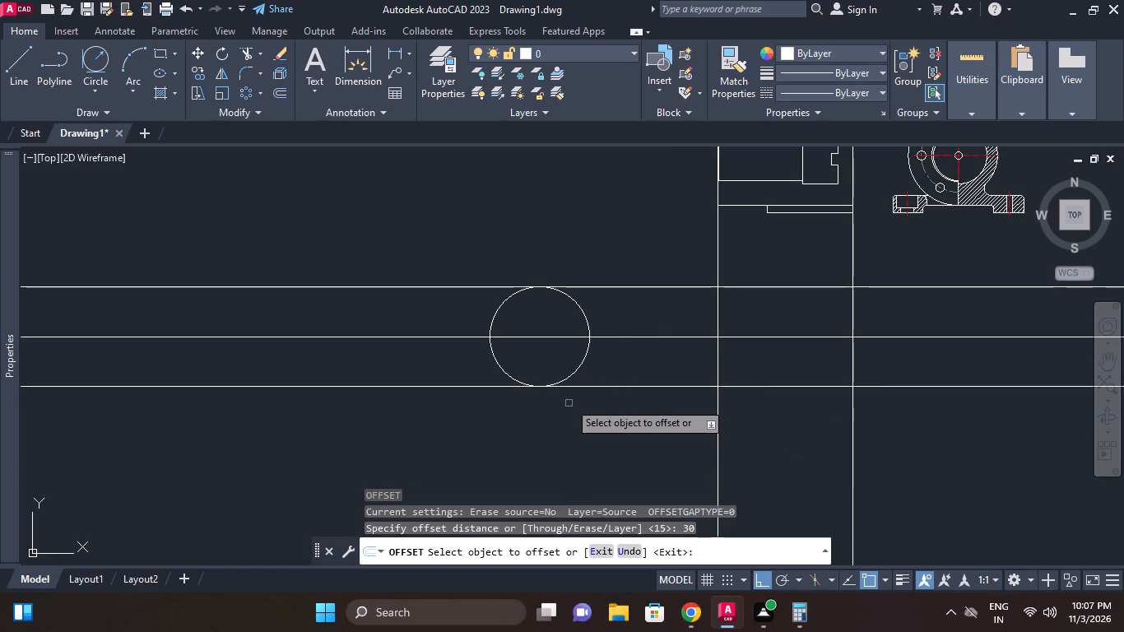
left_click(718, 426)
left_click(728, 421)
key("Escape")
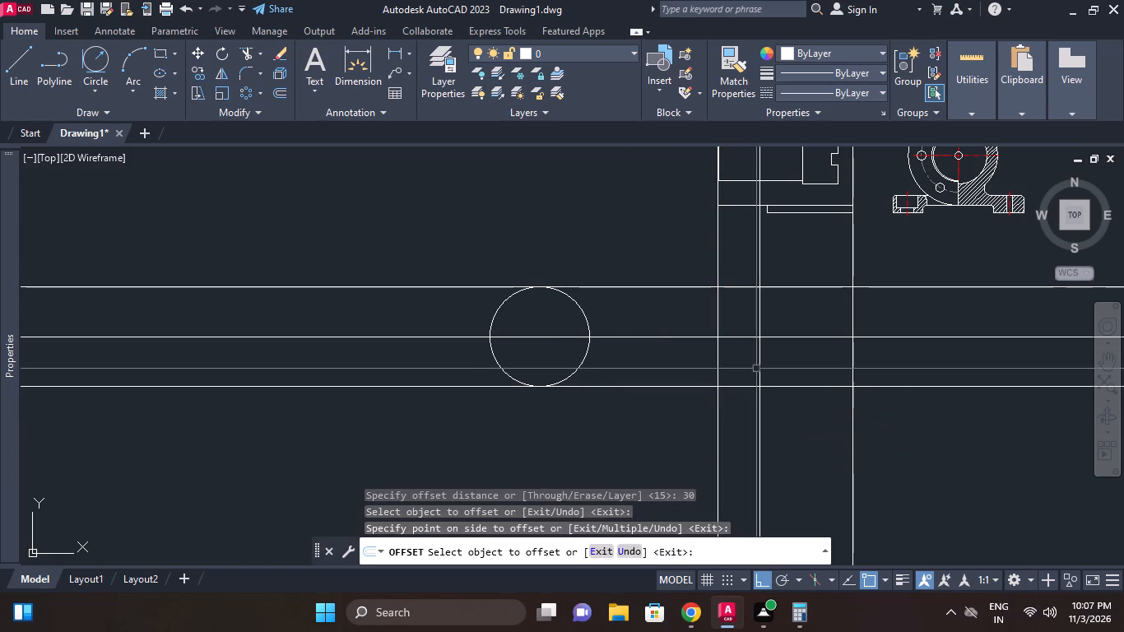
Trim the upper and lower horizontal construction lines between the circle and left vertical, and between the 30 mm offset line and right vertical.
middle_click_drag(748, 321, 747, 352)
scroll(747, 352, "up", 1)
key("t")
key("r")
key("space")
key("space")
left_click_drag(665, 315, 661, 308)
left_click(653, 275)
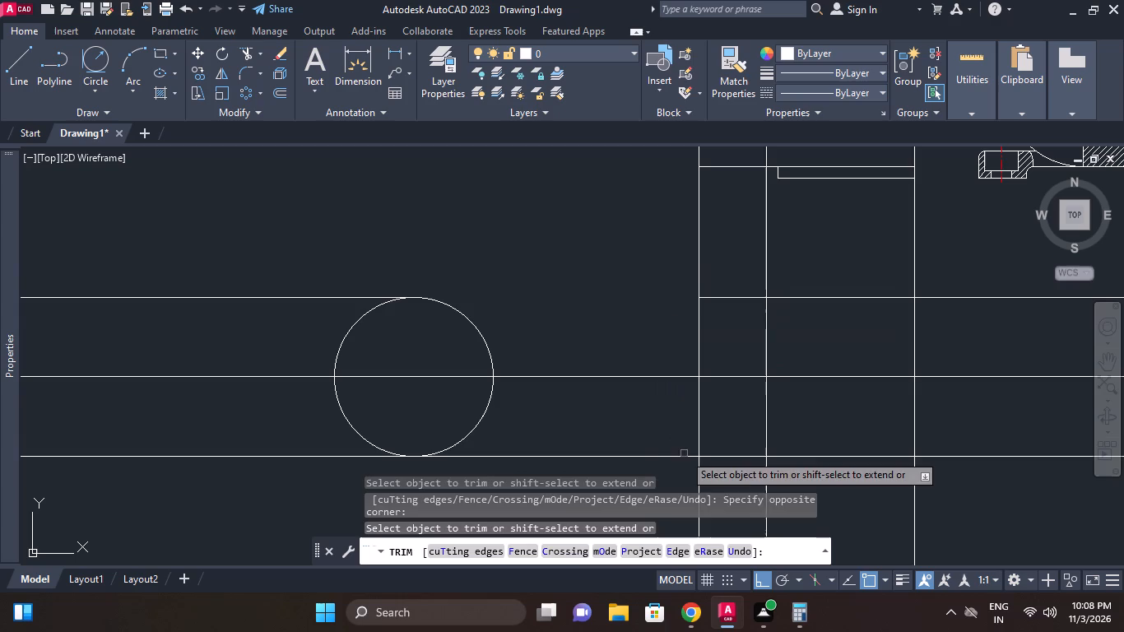
left_click_drag(665, 469, 662, 458)
left_click(656, 440)
left_click(806, 461)
left_click(799, 415)
left_click_drag(792, 324, 792, 306)
left_click(784, 256)
Trim the left vertical construction line above and below the 30 mm wide rectangle.
scroll(723, 258, "down", 1)
middle_click_drag(723, 267, 723, 277)
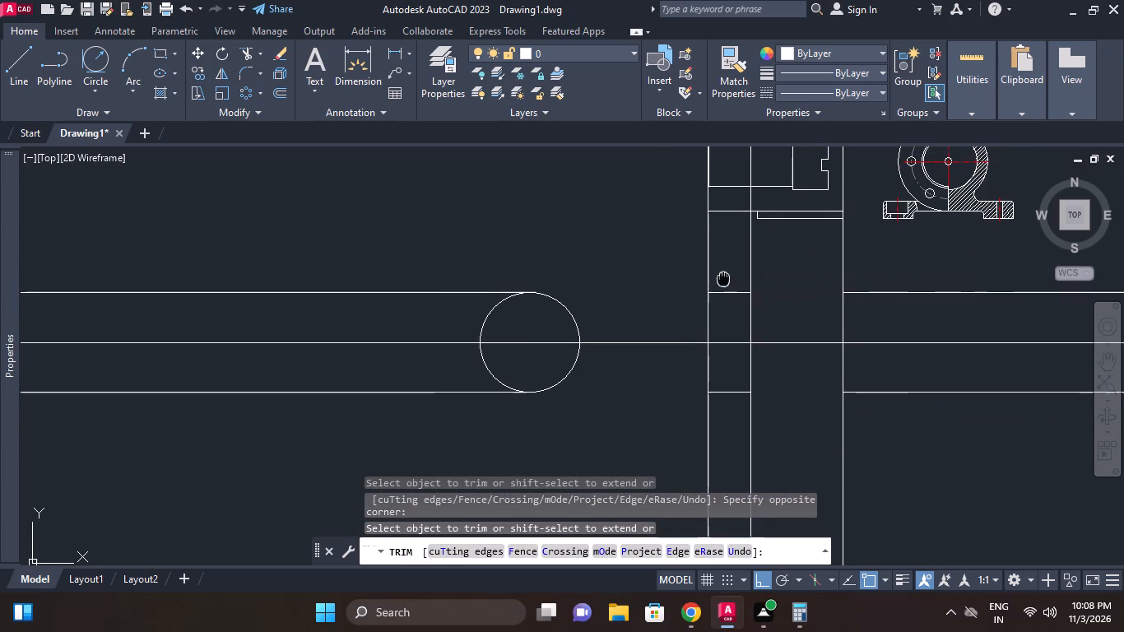
middle_click_drag(723, 277, 723, 279)
left_click(724, 278)
left_click(698, 276)
left_click(722, 276)
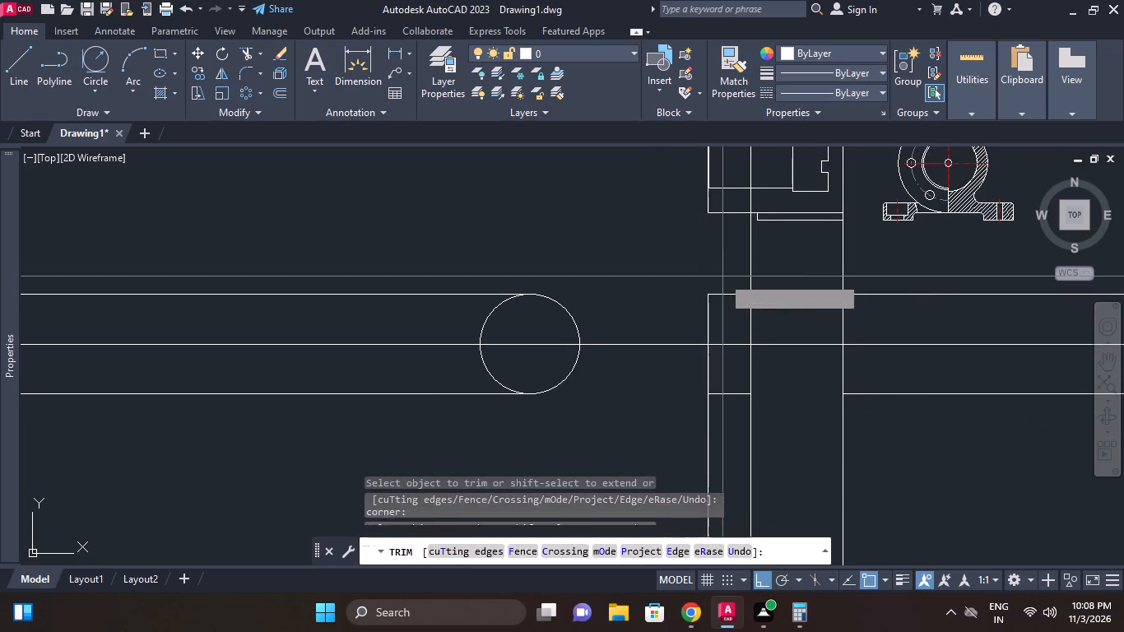
left_click(678, 270)
middle_click_drag(637, 344, 672, 282)
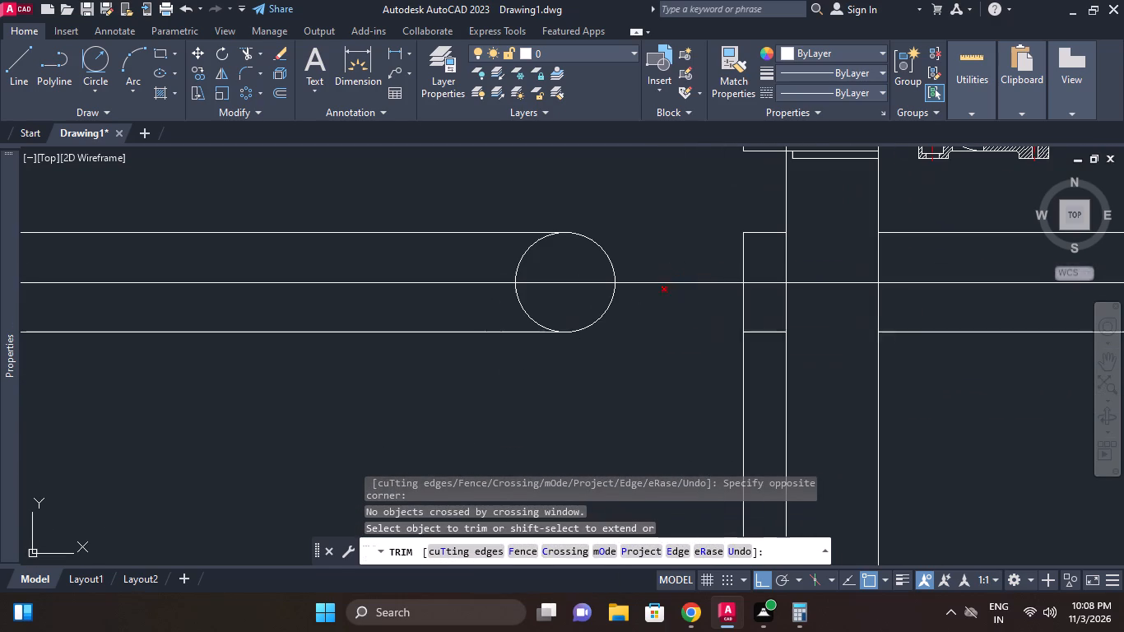
left_click(749, 389)
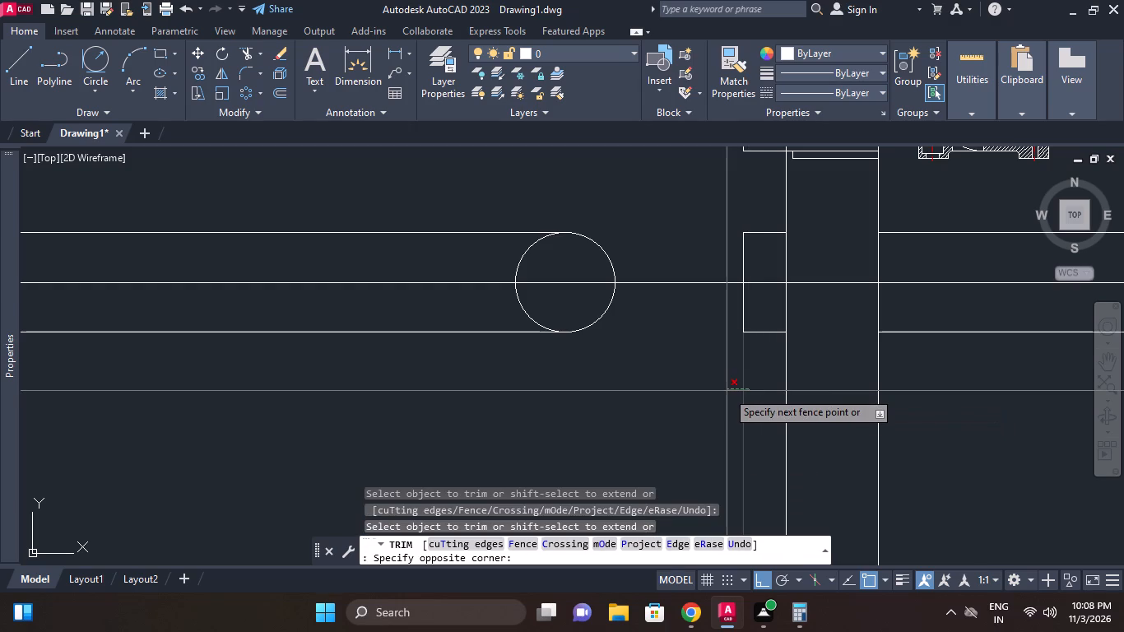
left_click(727, 391)
key("Escape")
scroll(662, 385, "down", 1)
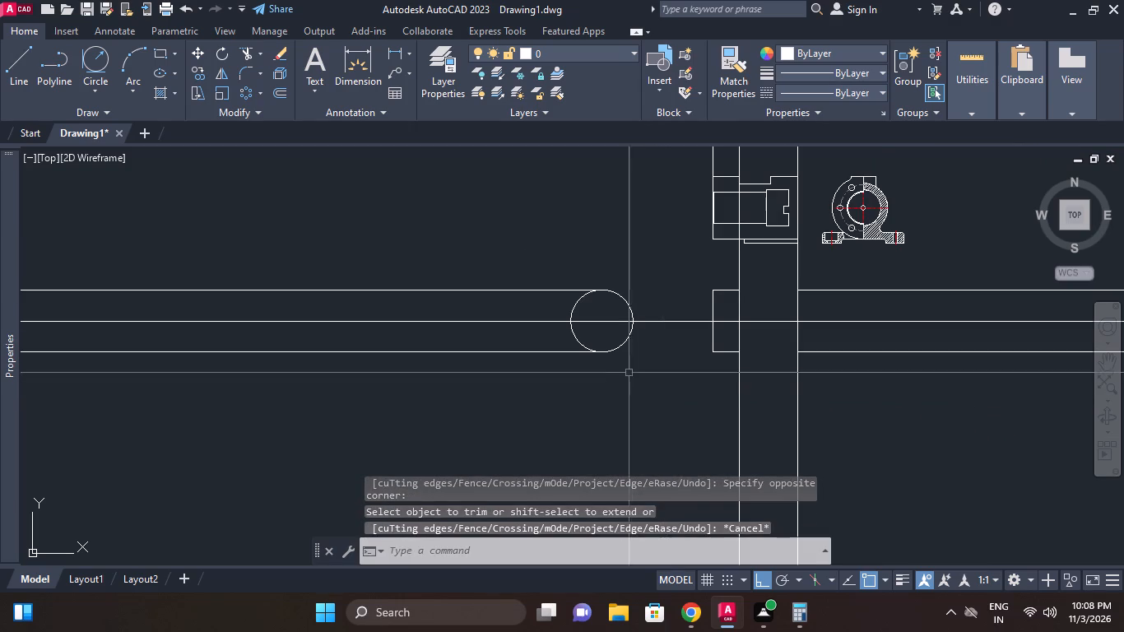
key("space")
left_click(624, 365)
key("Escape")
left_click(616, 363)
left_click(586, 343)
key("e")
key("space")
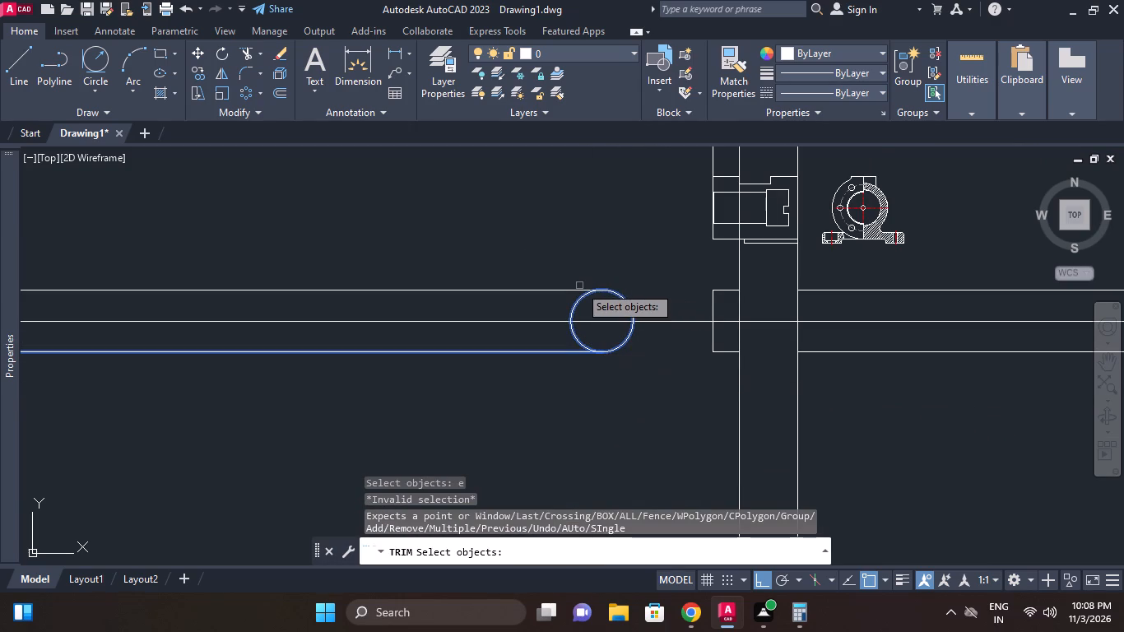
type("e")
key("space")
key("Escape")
Erase the 35 mm radius circle and the two leftover horizontal lines running left from it.
key("e")
key("space")
left_click_drag(607, 280, 605, 287)
left_click(586, 300)
key("space")
left_click(592, 370)
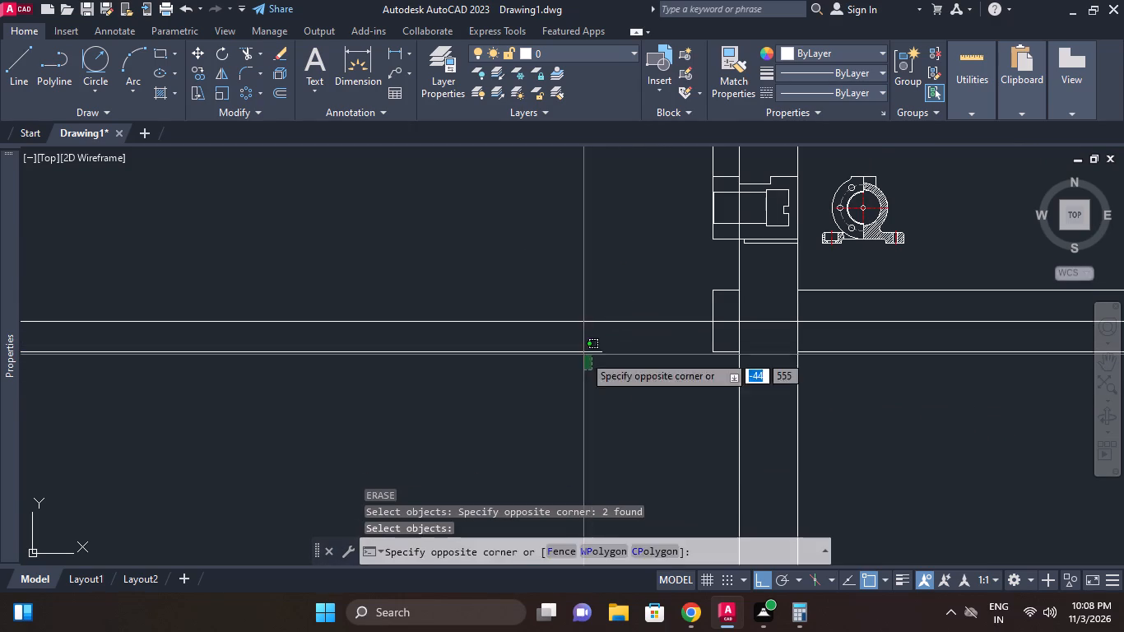
left_click(581, 350)
key("space")
middle_click_drag(673, 353, 612, 369)
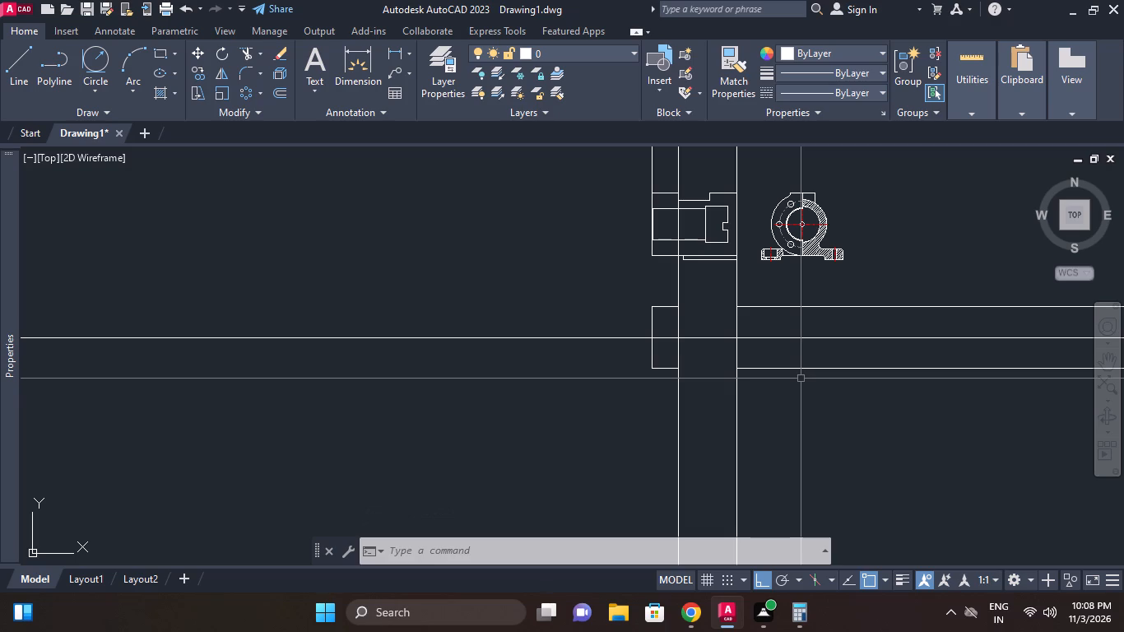
key("Escape")
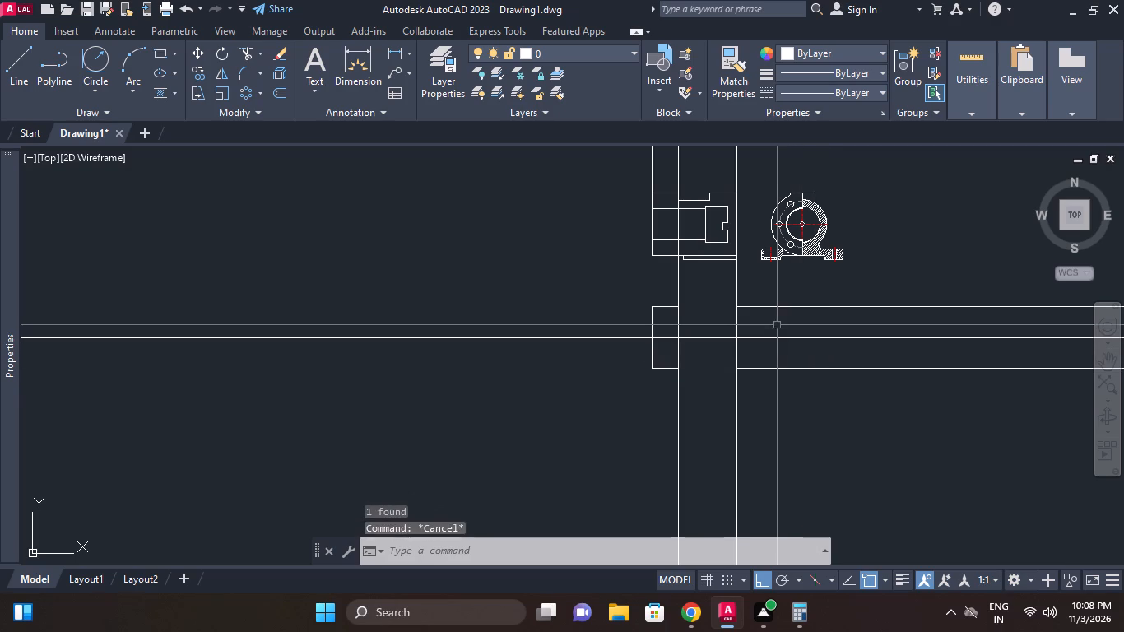
Erase the two leftover upper and lower horizontal lines beyond the right vertical construction line.
left_click(773, 308)
key("e")
key("space")
left_click(773, 367)
key("e")
key("space")
Draw a circle of radius 27.5 mm centred on the horizontal construction line, well to the right of the views.
middle_click_drag(815, 390, 806, 404)
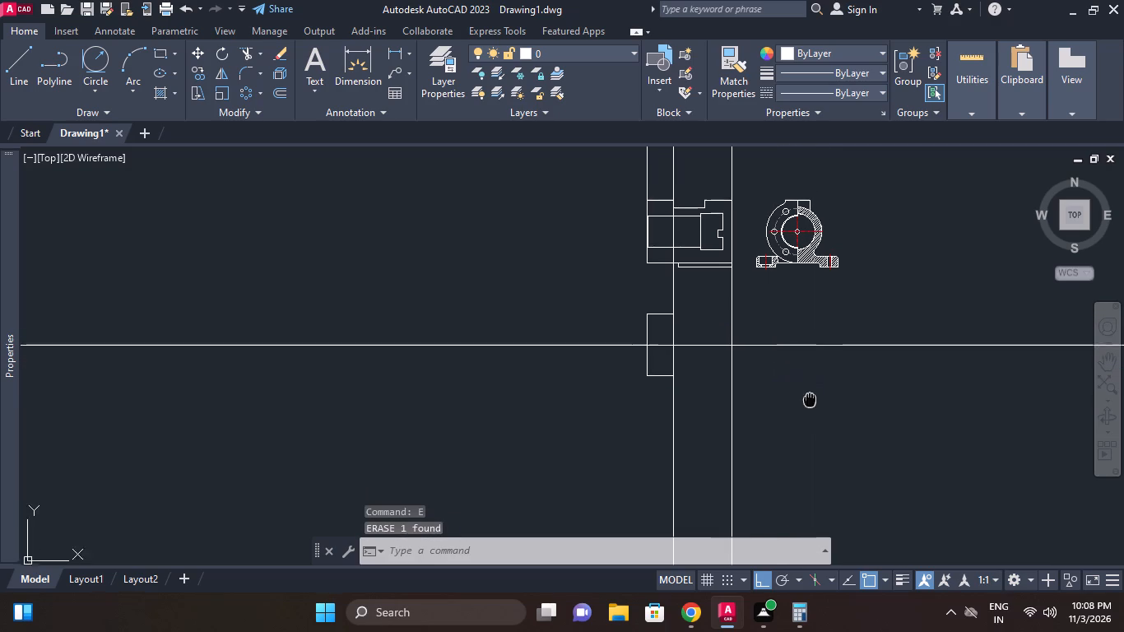
middle_click_drag(806, 404, 806, 407)
key("c")
key("space")
left_click(985, 351)
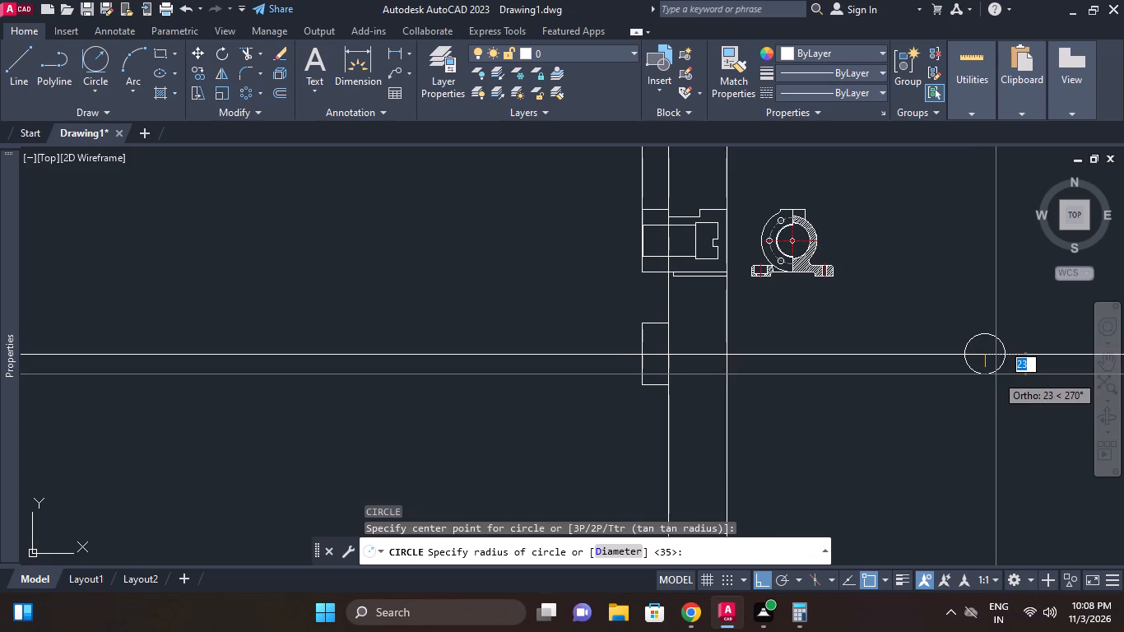
type("27")
type(".5")
key("Return")
Draw horizontal lines from the 27.5 mm radius circle's top and bottom to the rectangle's right-hand vertical line.
key("l")
key("space")
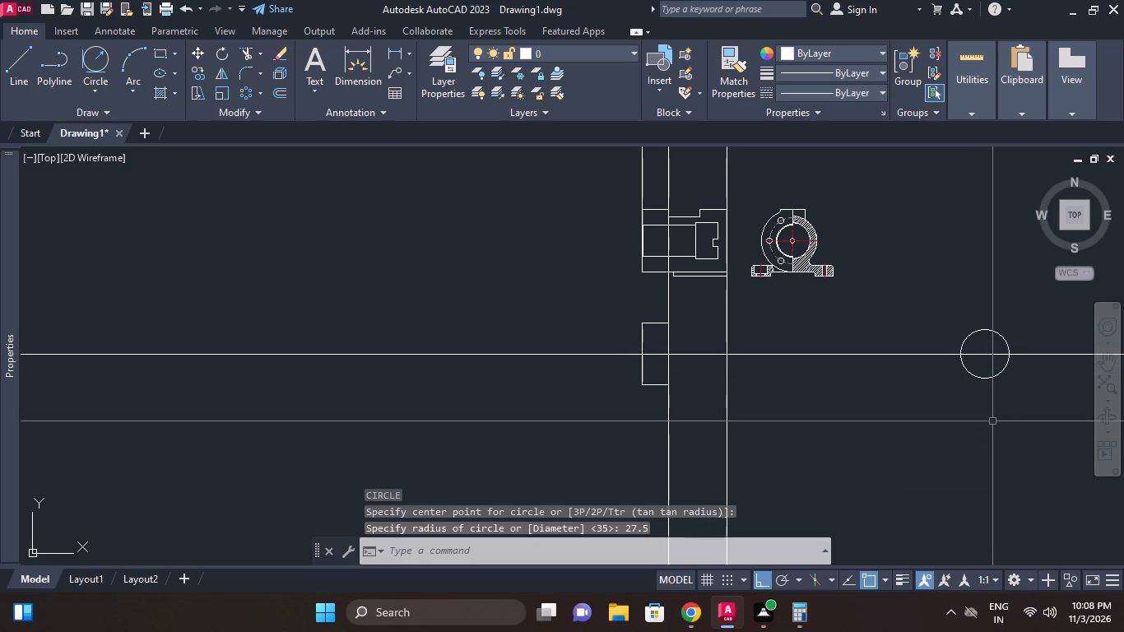
left_click(987, 330)
scroll(649, 330, "up", 1)
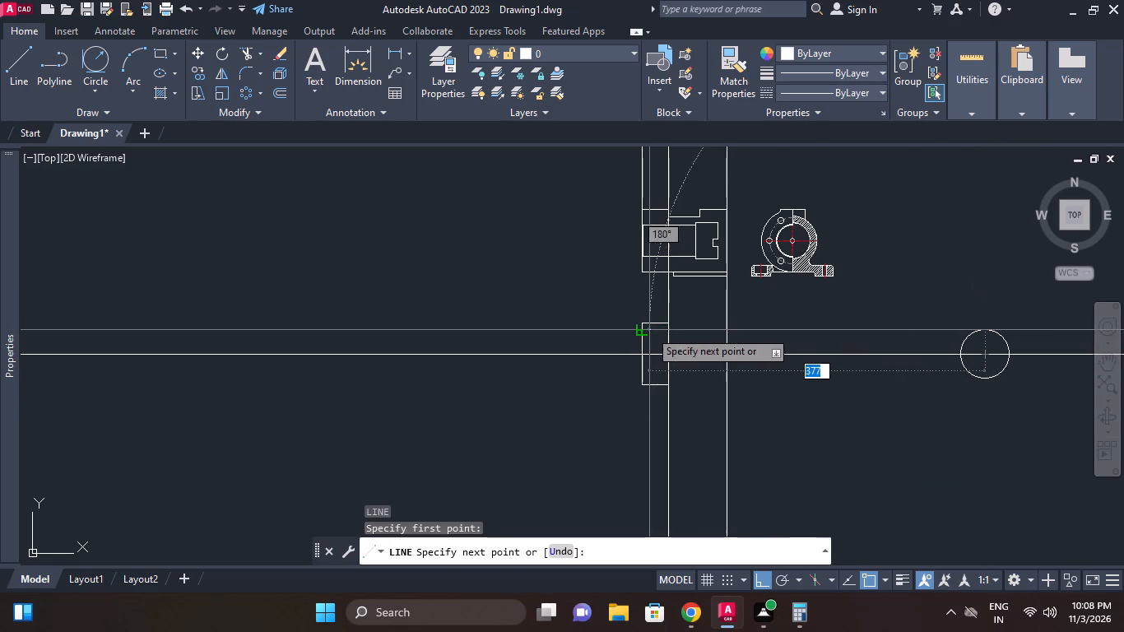
left_click(680, 329)
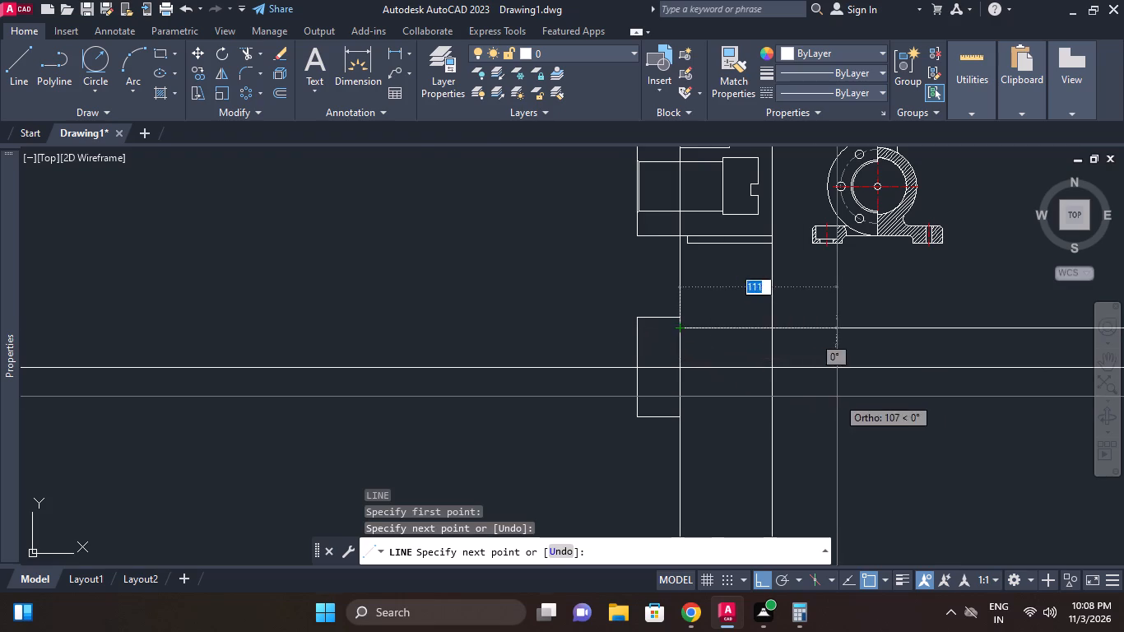
key("Escape")
key("space")
middle_click_drag(810, 401, 526, 402)
left_click(903, 408)
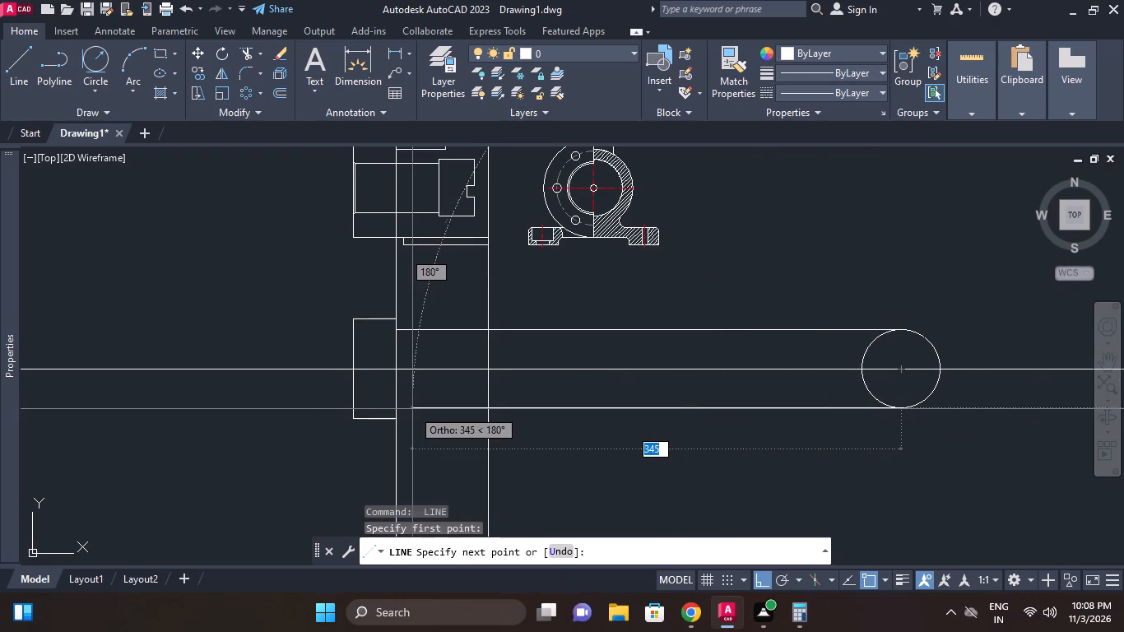
left_click(397, 409)
middle_click_drag(467, 369, 518, 372)
key("Escape")
middle_click_drag(582, 389, 596, 400)
key("Escape")
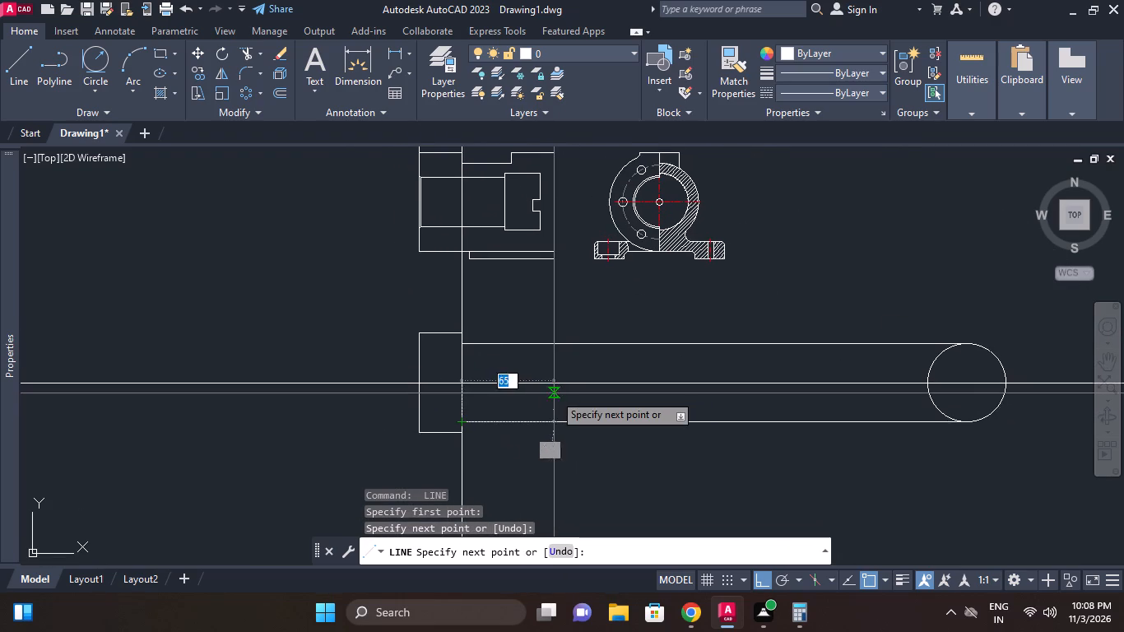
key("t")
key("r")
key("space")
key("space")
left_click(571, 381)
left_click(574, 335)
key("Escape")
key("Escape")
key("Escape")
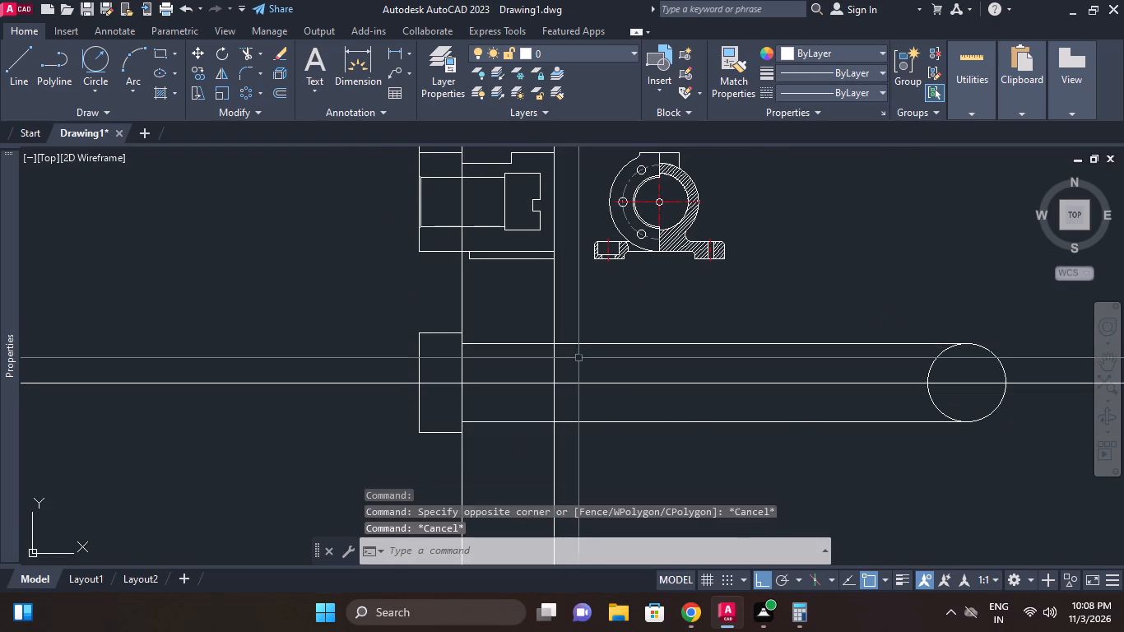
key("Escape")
Trim the two projected horizontal lines beyond the right vertical construction line.
type("tr")
key("space")
key("space")
left_click(588, 367)
left_click(587, 340)
left_click(587, 418)
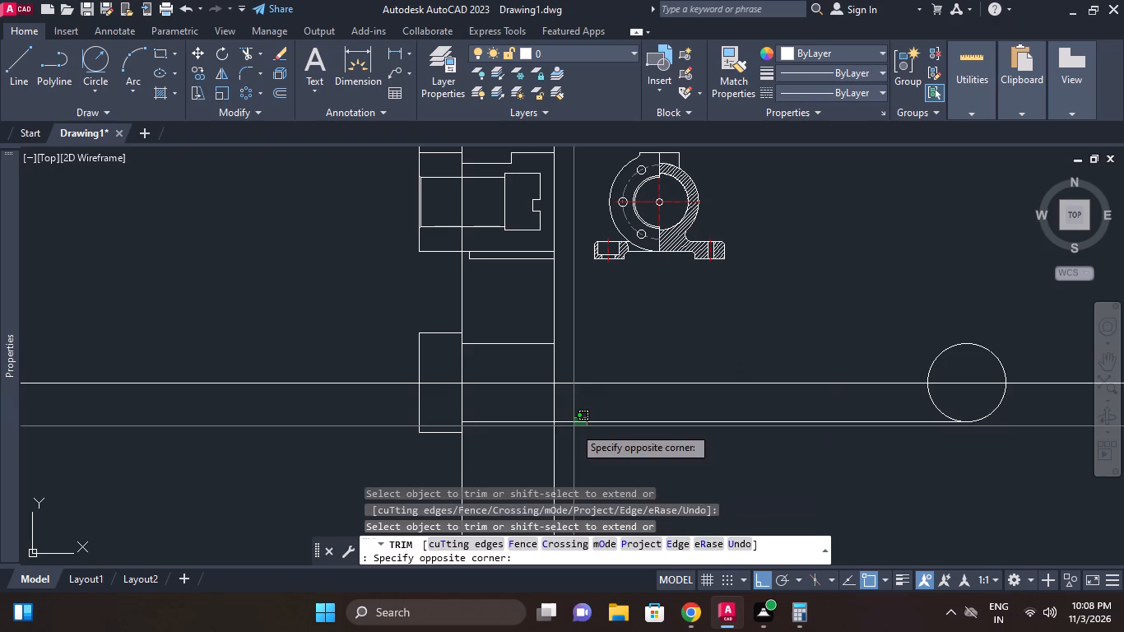
left_click(573, 430)
key("Escape")
Erase the 27.5 mm radius circle at the far end of the horizontal construction line.
key("e")
key("space")
left_click(966, 427)
left_click(953, 408)
right_click(953, 408)
middle_click_drag(765, 427, 890, 431)
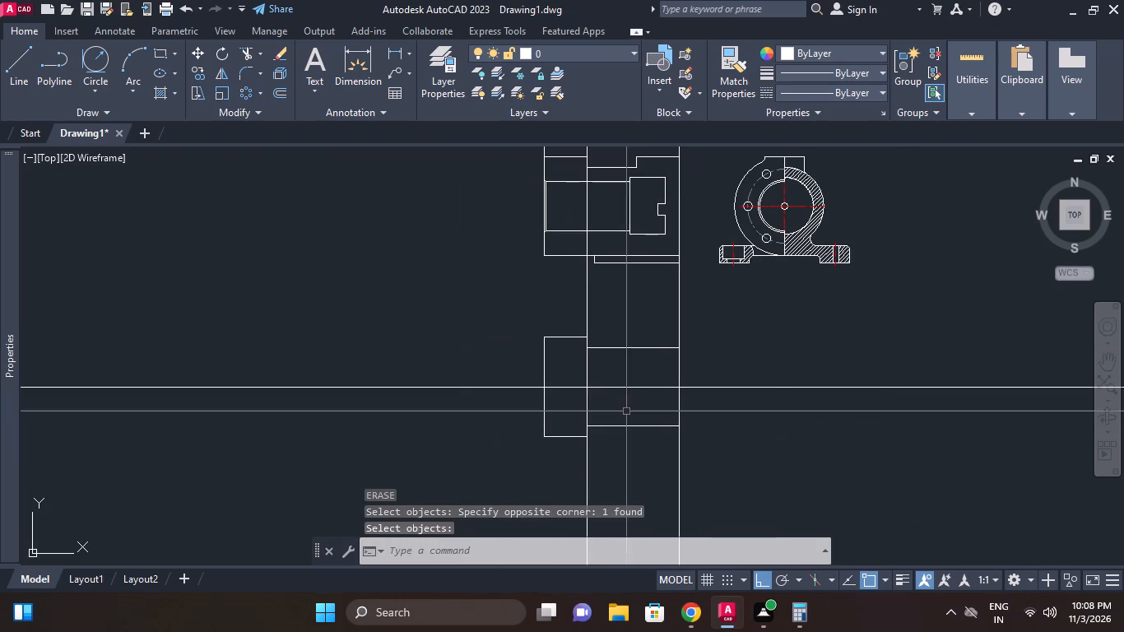
scroll(639, 408, "up", 1)
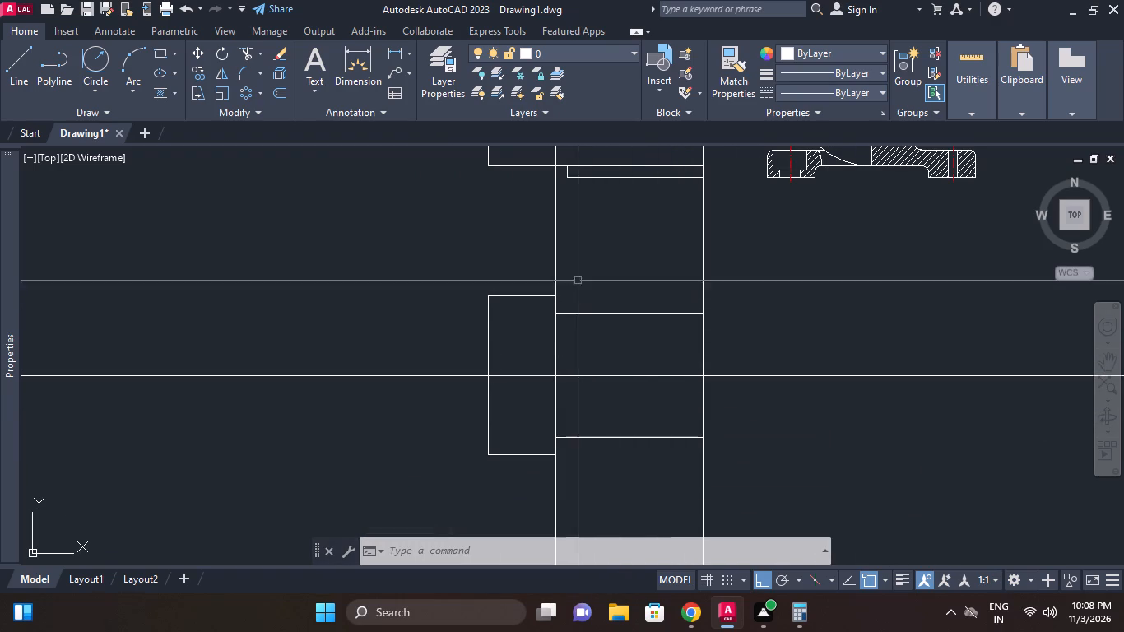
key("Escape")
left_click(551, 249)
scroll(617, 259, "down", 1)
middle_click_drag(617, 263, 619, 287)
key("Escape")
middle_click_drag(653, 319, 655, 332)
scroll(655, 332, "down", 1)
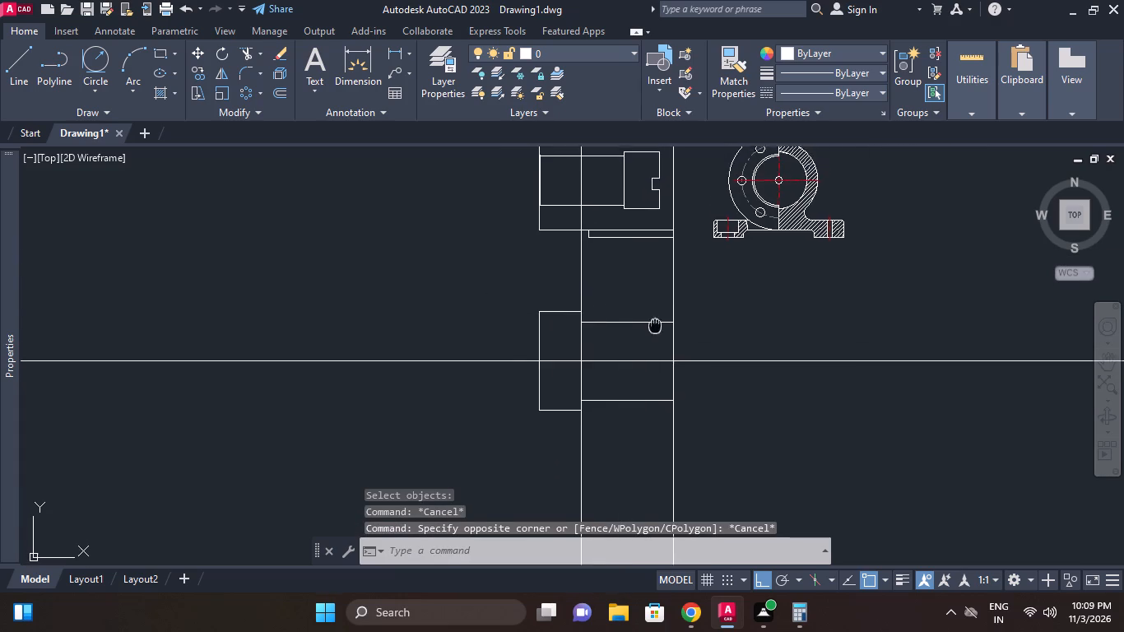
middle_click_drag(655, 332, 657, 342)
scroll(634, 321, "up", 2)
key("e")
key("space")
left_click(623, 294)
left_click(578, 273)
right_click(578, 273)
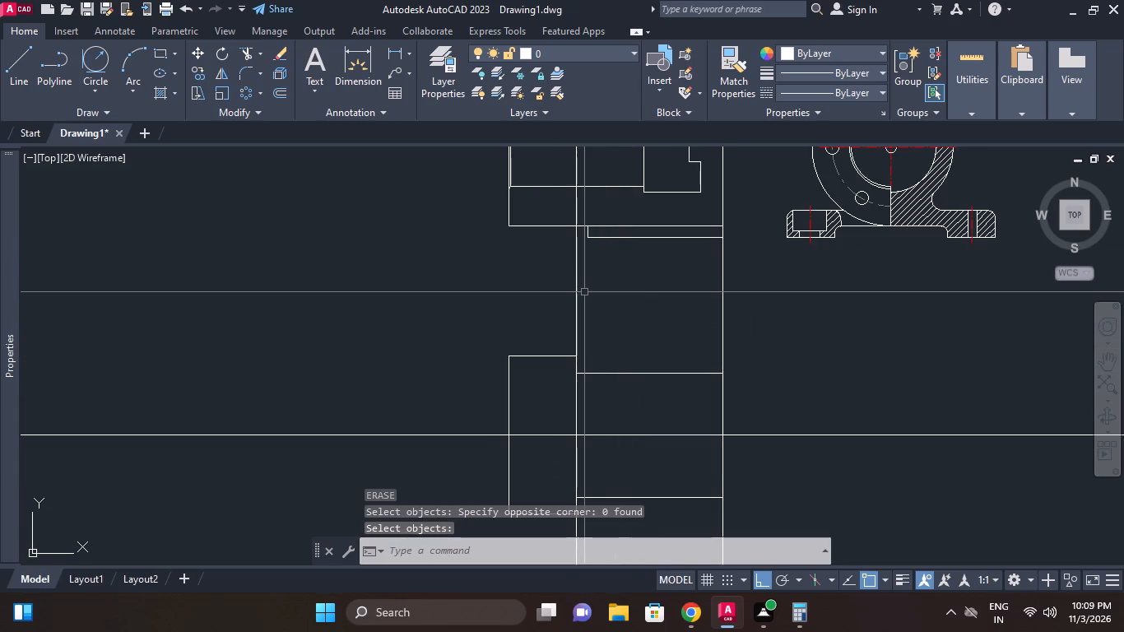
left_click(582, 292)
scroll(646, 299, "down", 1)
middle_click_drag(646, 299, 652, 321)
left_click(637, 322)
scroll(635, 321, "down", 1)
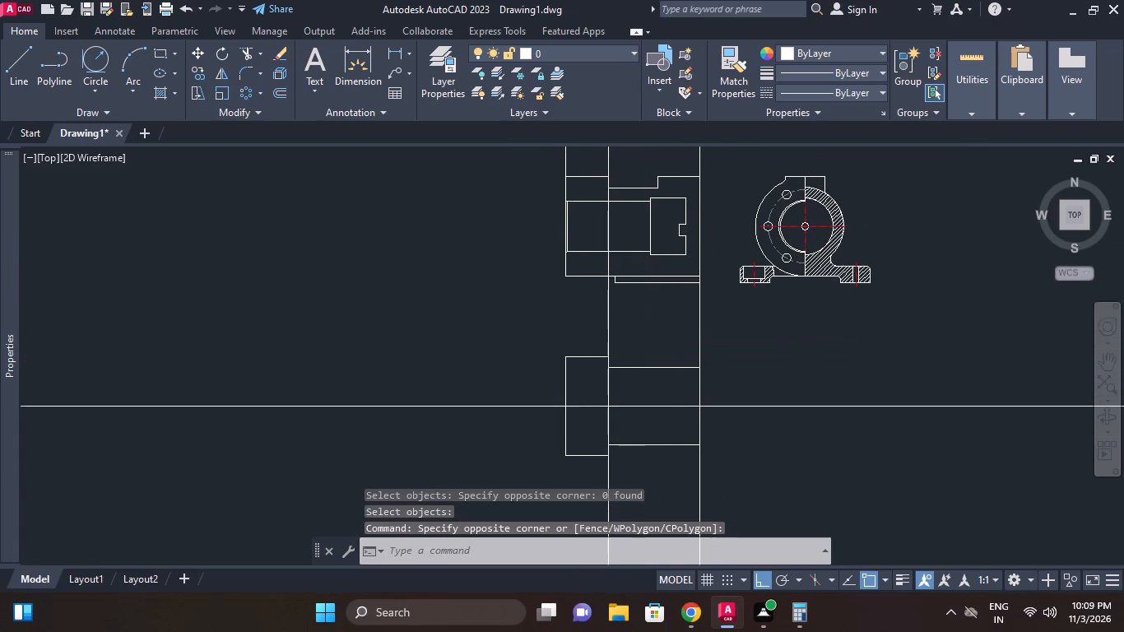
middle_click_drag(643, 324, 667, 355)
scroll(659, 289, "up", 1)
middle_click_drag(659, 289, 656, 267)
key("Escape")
Erase the inner vertical construction line running between the 70 mm rectangle and the 55 mm lines.
scroll(639, 346, "up", 1)
key("e")
key("space")
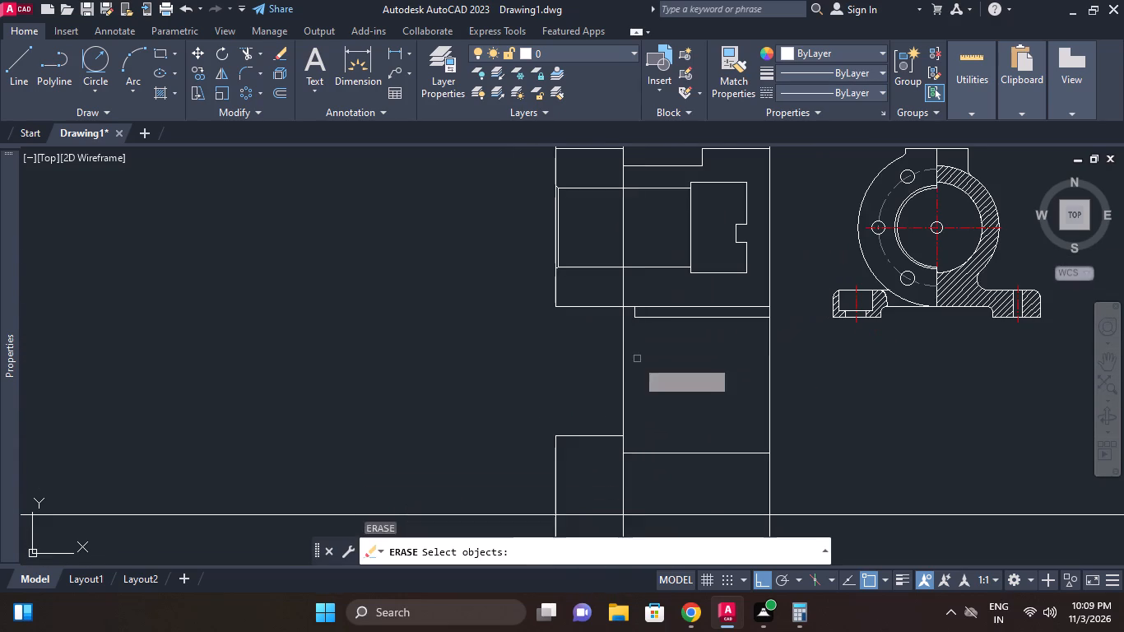
left_click(636, 362)
left_click(606, 352)
right_click(606, 351)
Draw a short vertical line joining the upper 55 mm line's inner end to the 70 mm rectangle's upper corner.
middle_click_drag(672, 366, 670, 290)
key("l")
key("space")
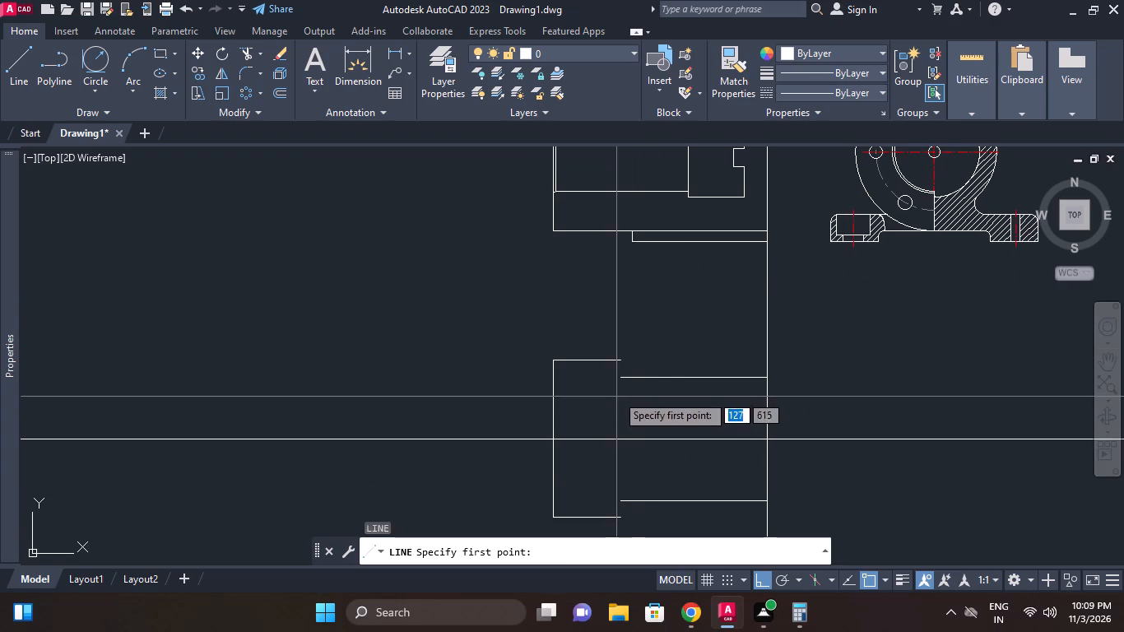
left_click(620, 379)
left_click(622, 360)
key("Escape")
key("space")
middle_click_drag(648, 380, 662, 310)
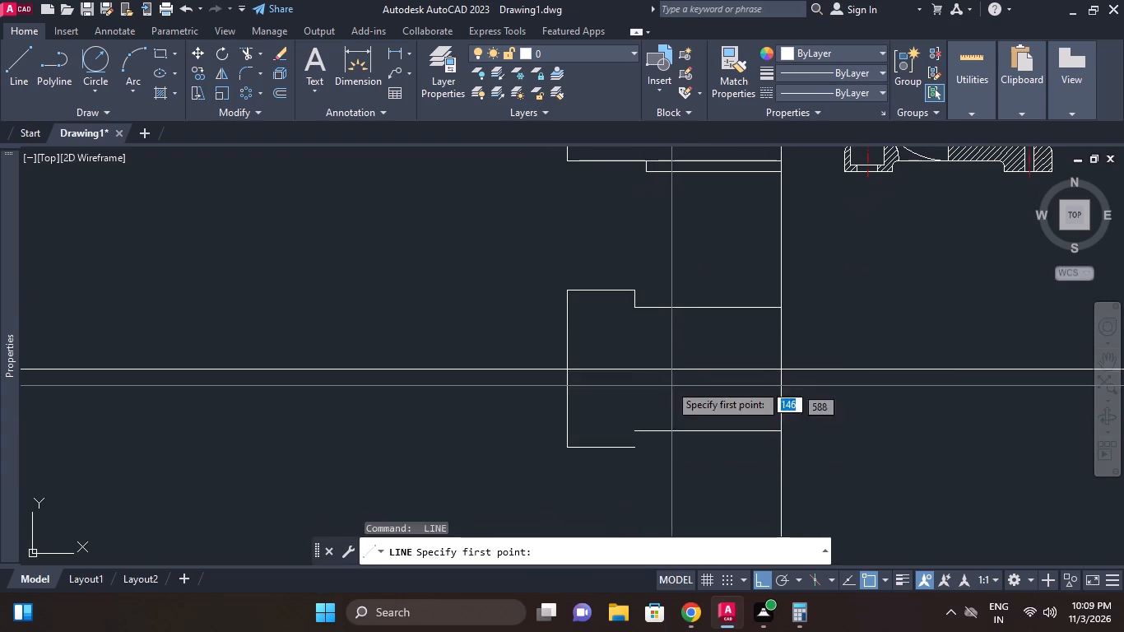
key("Escape")
key("Escape")
Extend the short vertical step line down to the 70 mm rectangle's lower edge, closing the rectangle.
key("e")
key("x")
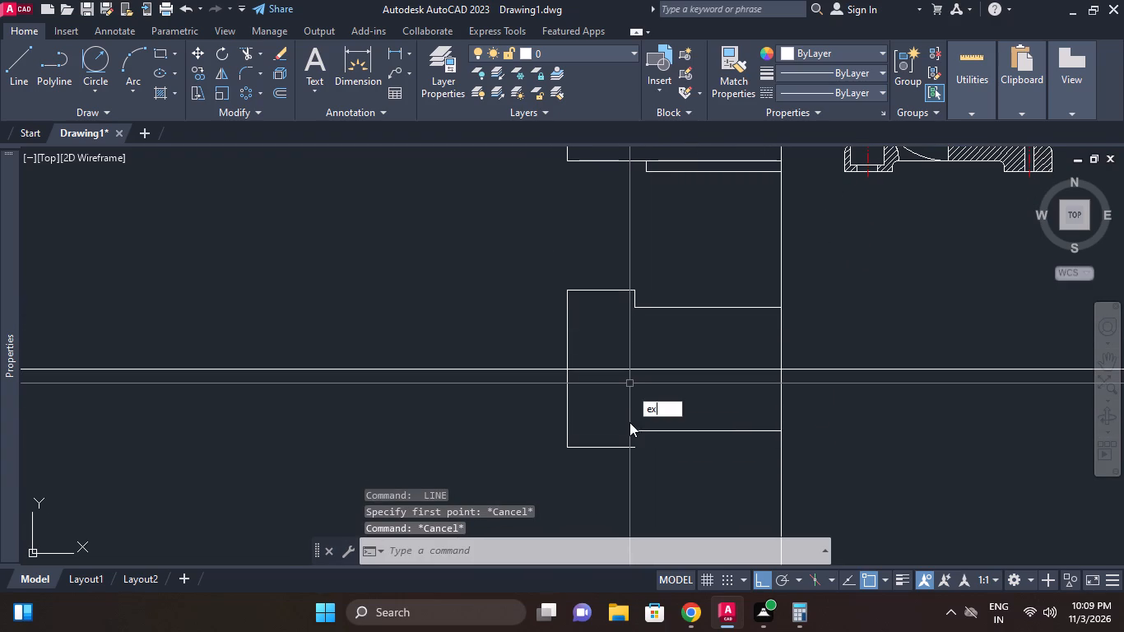
key("space")
left_click(625, 453)
left_click(611, 415)
key("space")
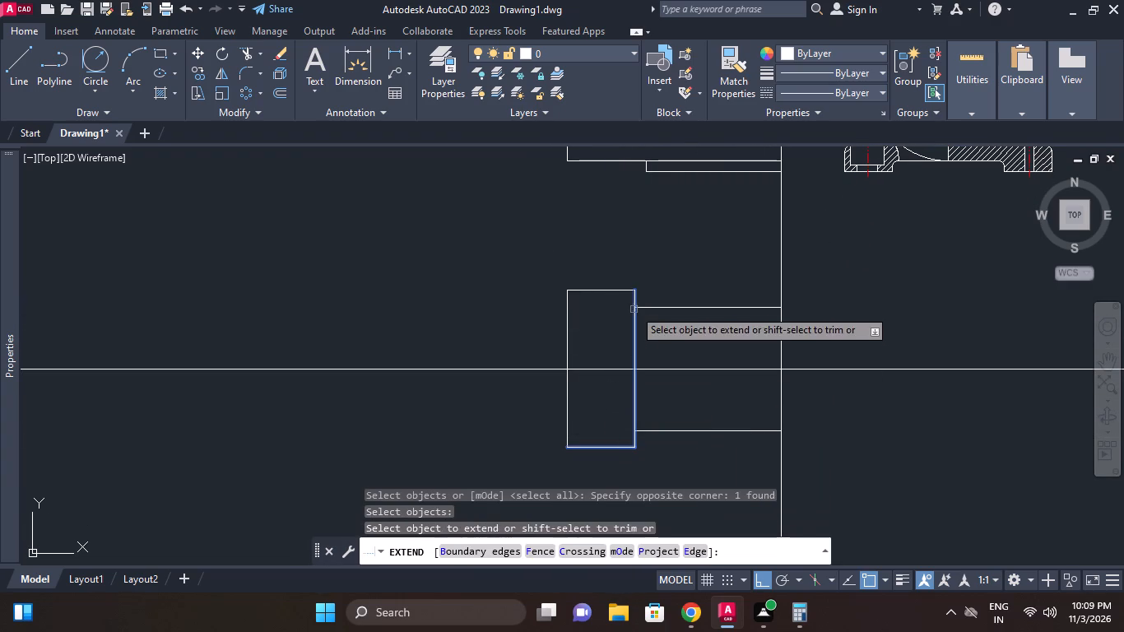
left_click(635, 304)
key("Escape")
middle_click_drag(670, 388, 626, 377)
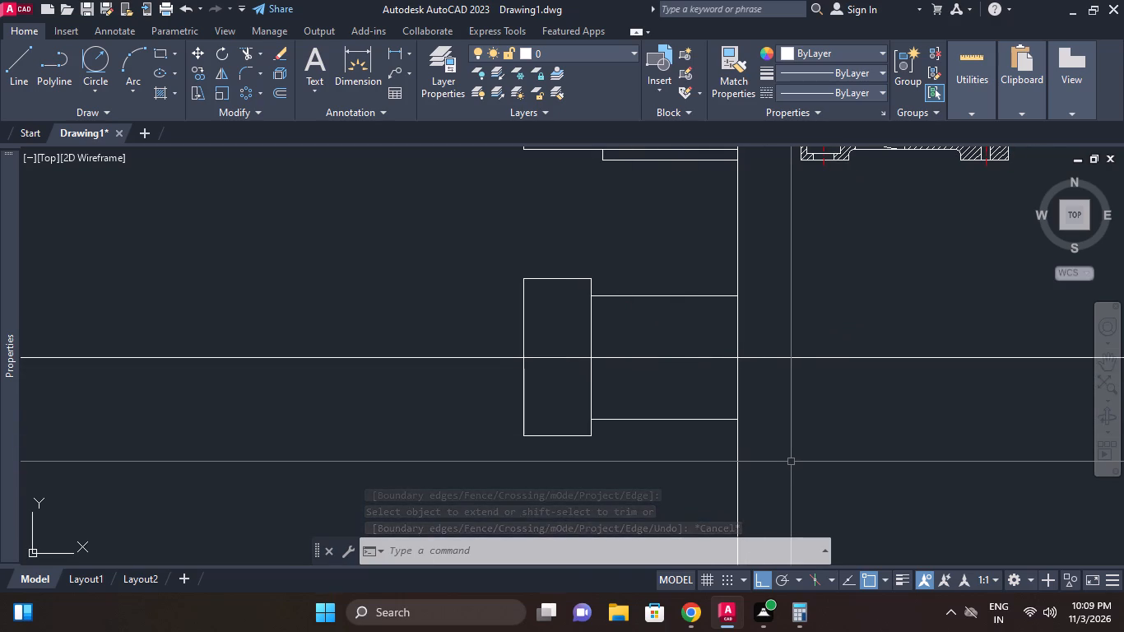
Offset the horizontal construction line by 92/2 (46 mm) to both sides.
key("o")
key("space")
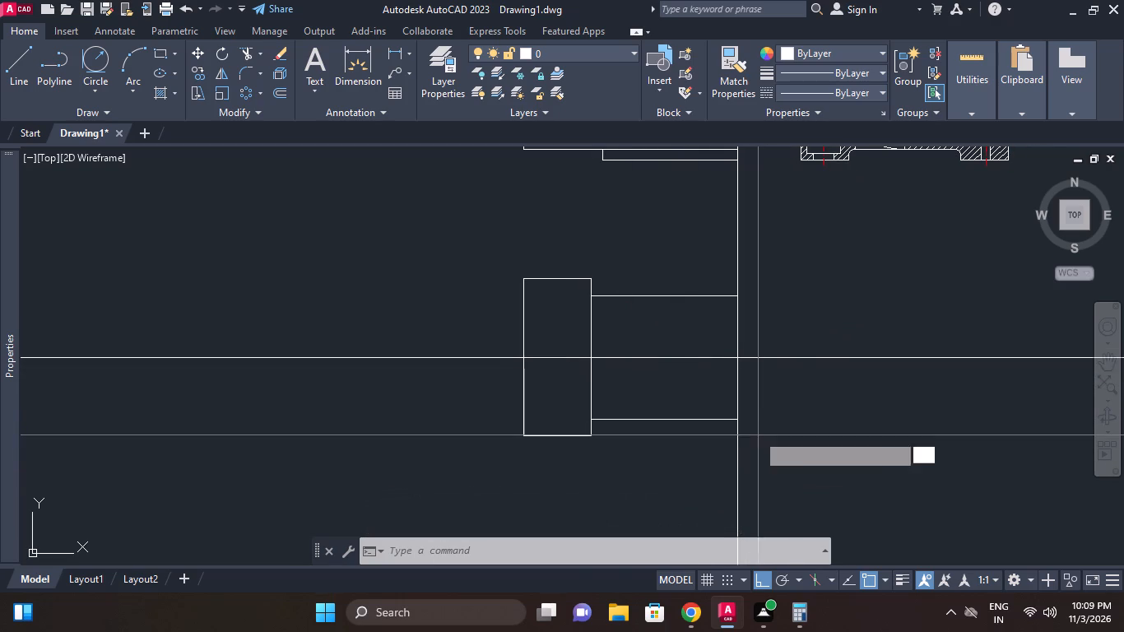
type("92/2")
key("Return")
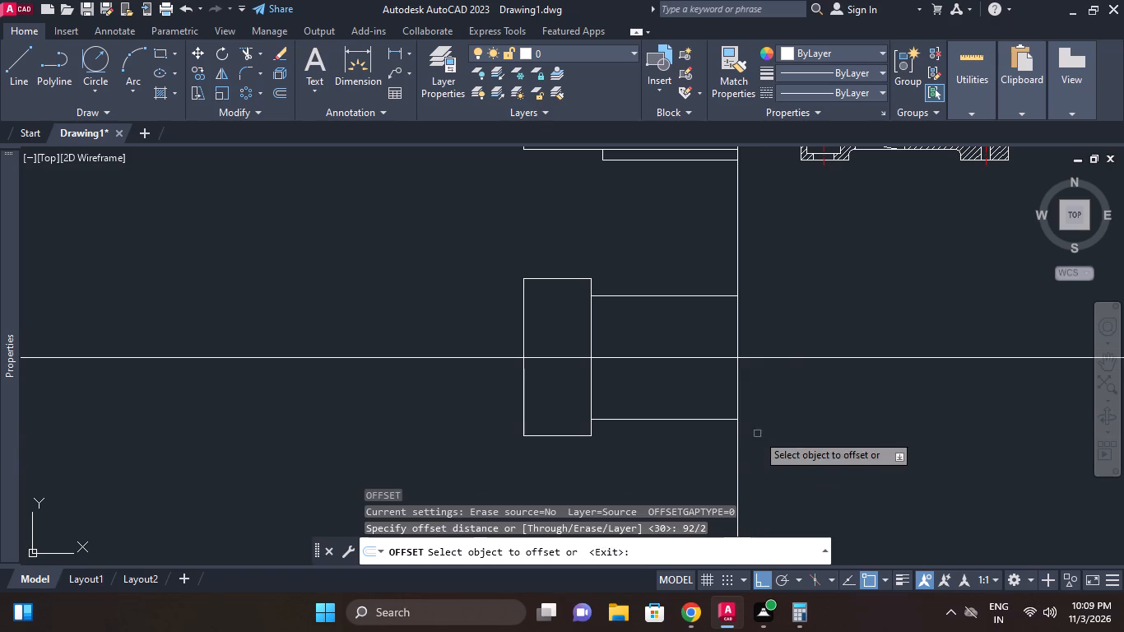
left_click(817, 351)
left_click(816, 358)
left_click(822, 394)
left_click(818, 359)
left_click(816, 314)
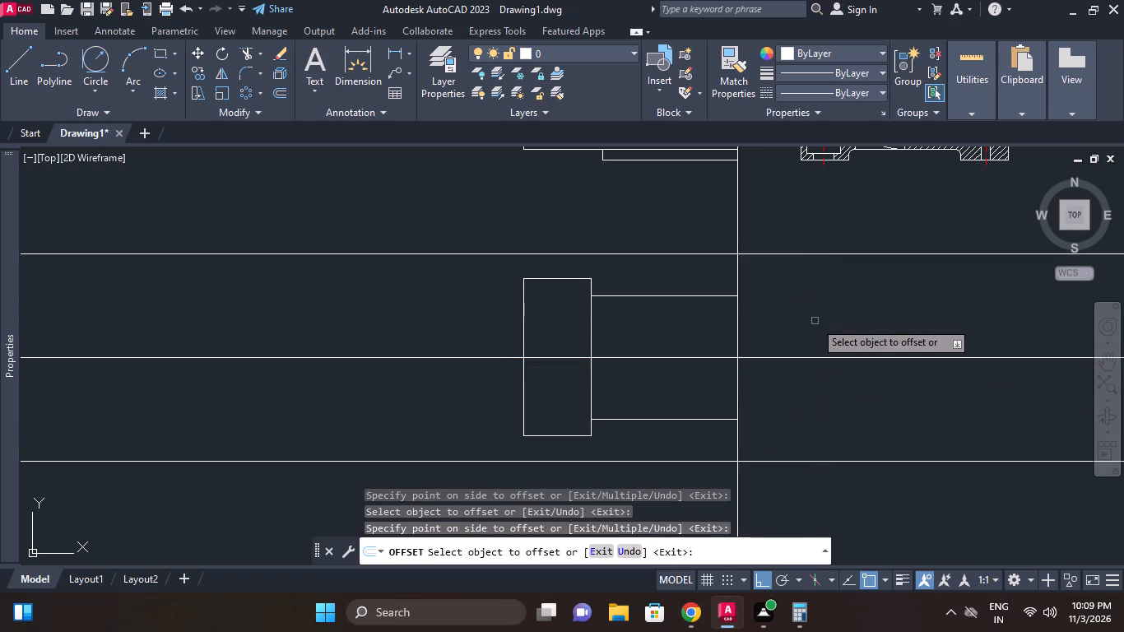
key("Escape")
Offset the outline's far right vertical line 60 mm inward, toward the 70 mm rectangle.
key("o")
key("space")
type("60")
key("Return")
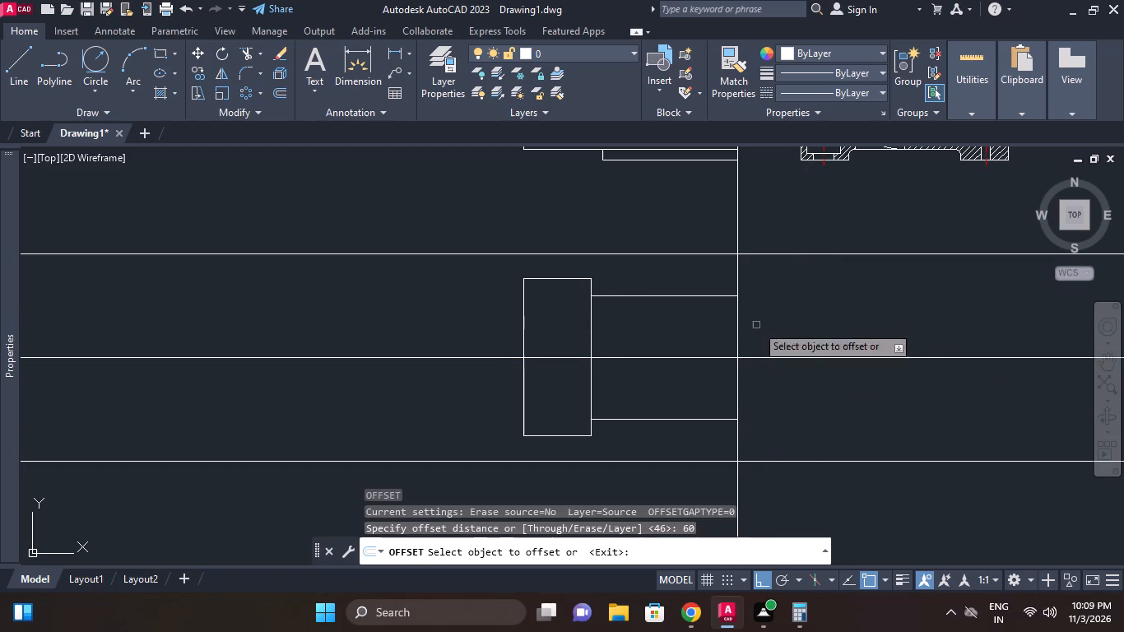
left_click(736, 205)
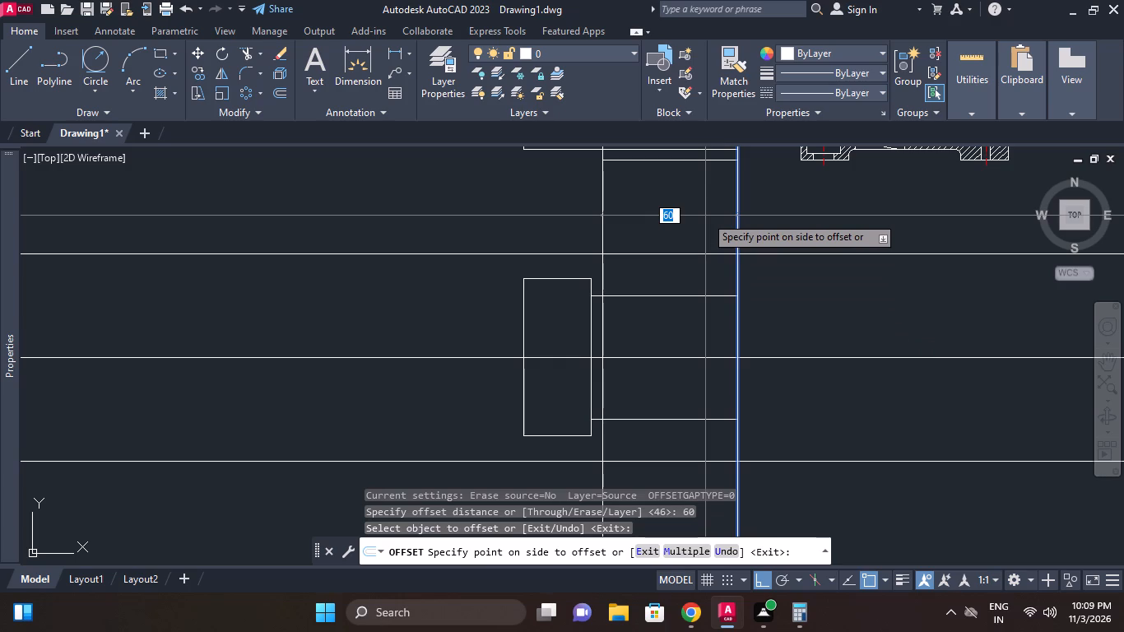
left_click(705, 216)
key("Escape")
key("Escape")
middle_click(634, 277)
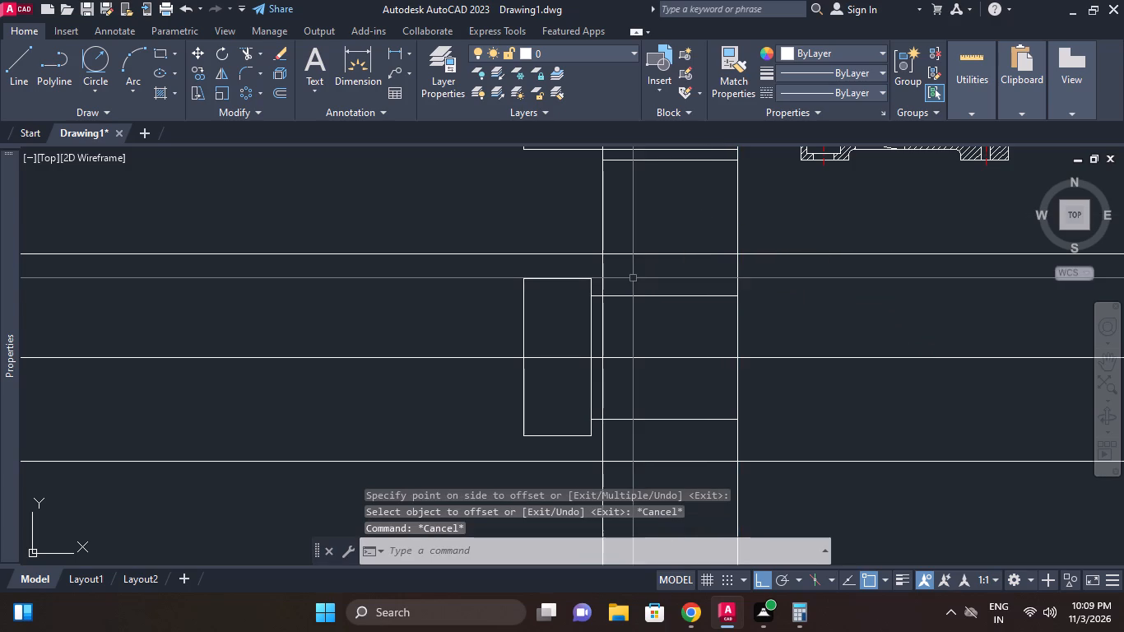
Trim the offset horizontal and vertical construction lines to leave a closed 60 mm by 92 mm base rectangle.
type("tr")
key("space")
key("space")
left_click(589, 253)
left_click(598, 237)
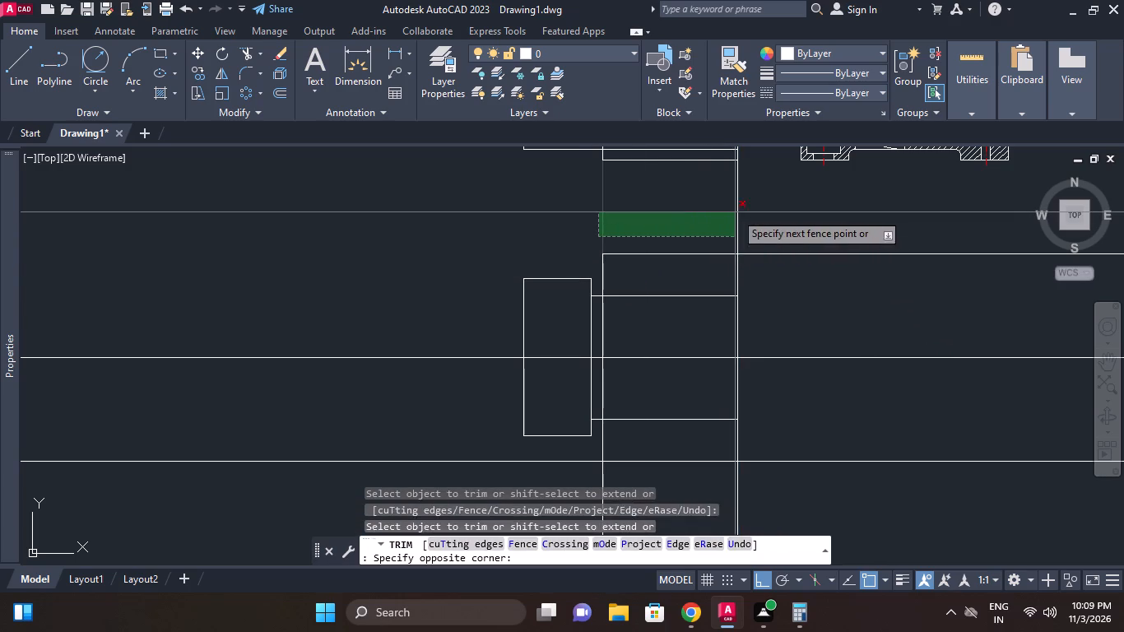
left_click(750, 212)
left_click(756, 252)
middle_click_drag(761, 270, 761, 252)
middle_click_drag(764, 301, 798, 227)
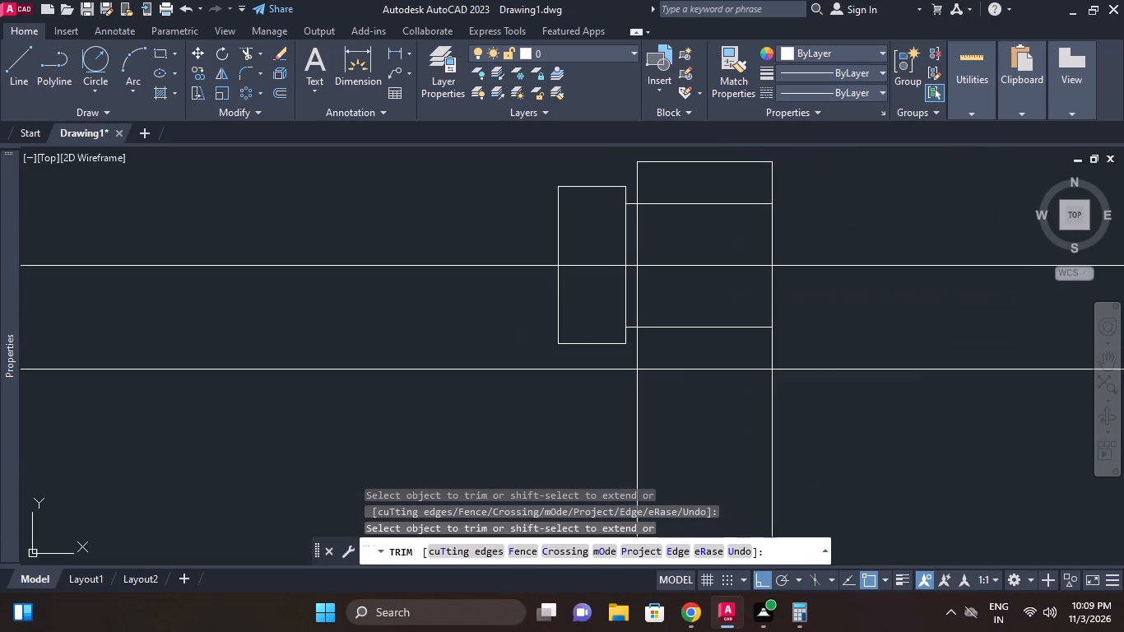
left_click(625, 397)
left_click(873, 404)
left_click(867, 384)
left_click(859, 355)
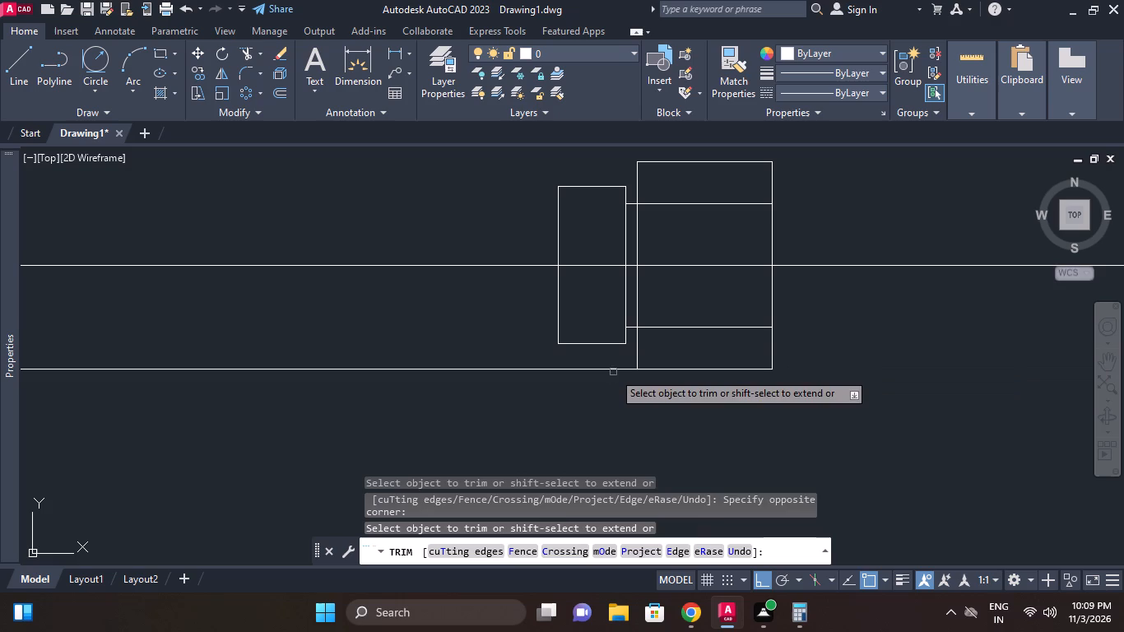
left_click(615, 370)
middle_click_drag(845, 402, 845, 411)
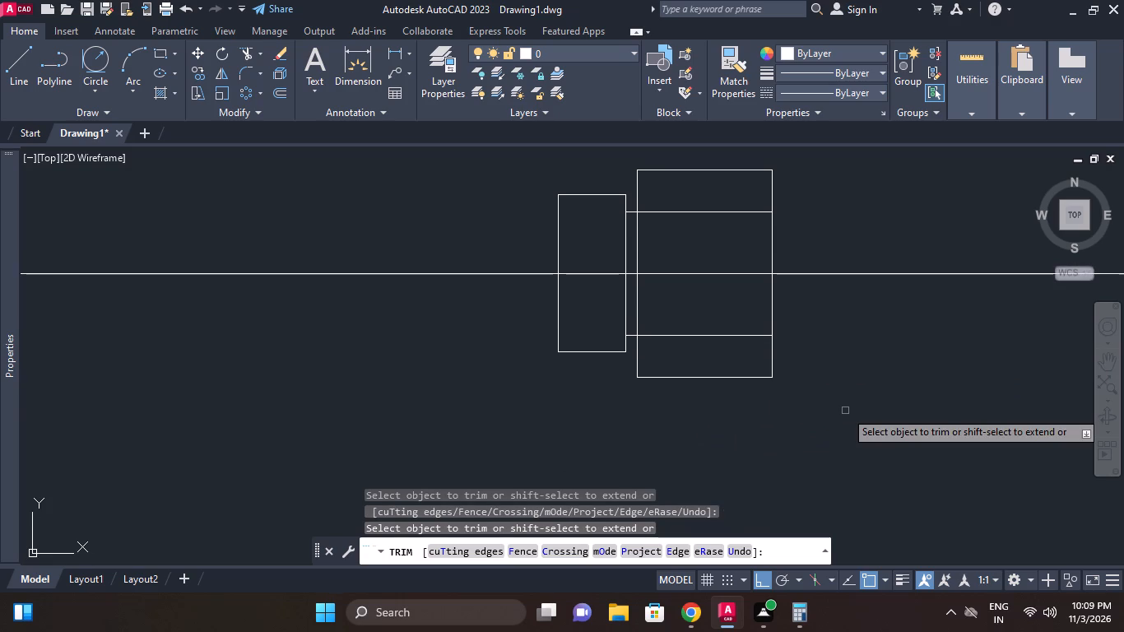
key("Escape")
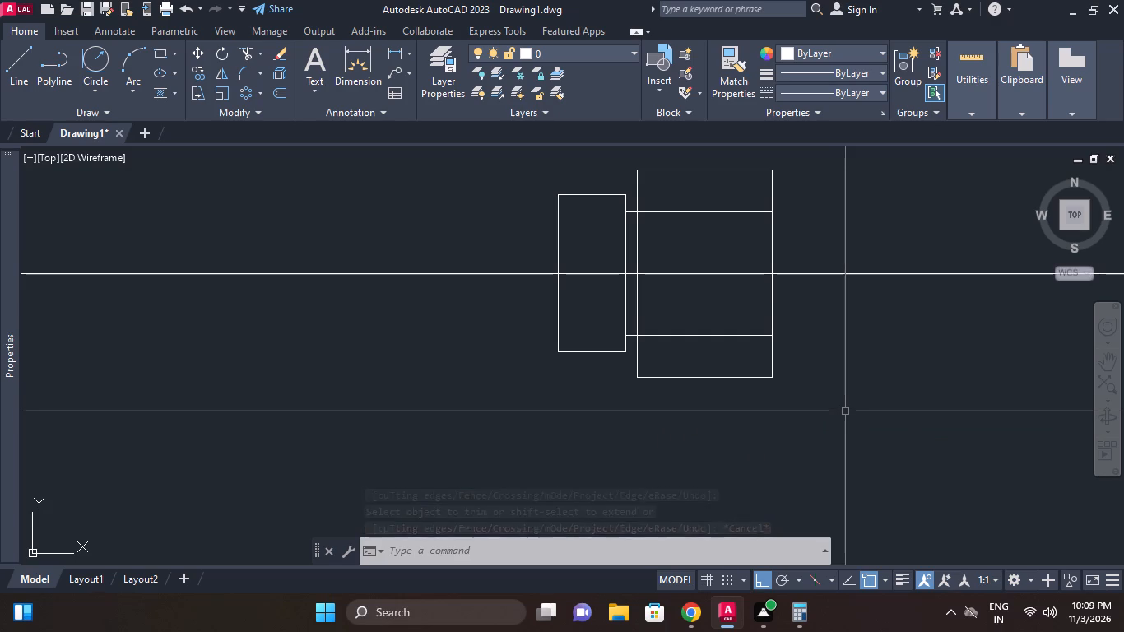
Offset the horizontal construction line through the view's centre by 72/2 (36 mm) to both sides.
type("o")
key("space")
type("72")
type("/2")
key("Return")
left_click(858, 273)
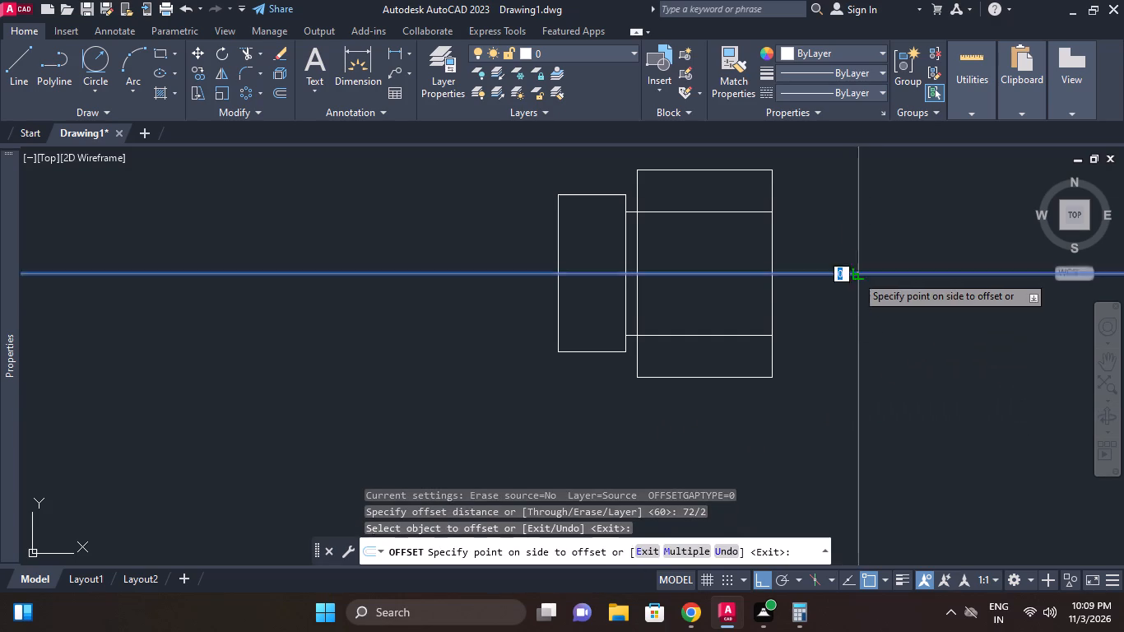
left_click(849, 295)
left_click(851, 278)
left_click(845, 271)
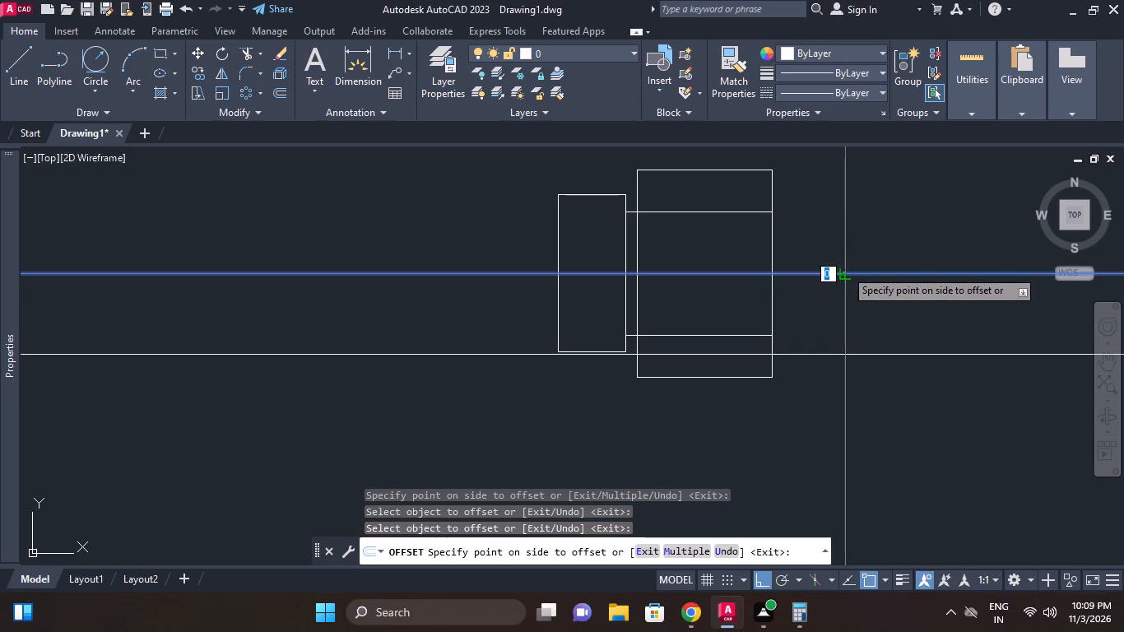
left_click(844, 244)
key("Escape")
middle_click_drag(811, 236, 820, 239)
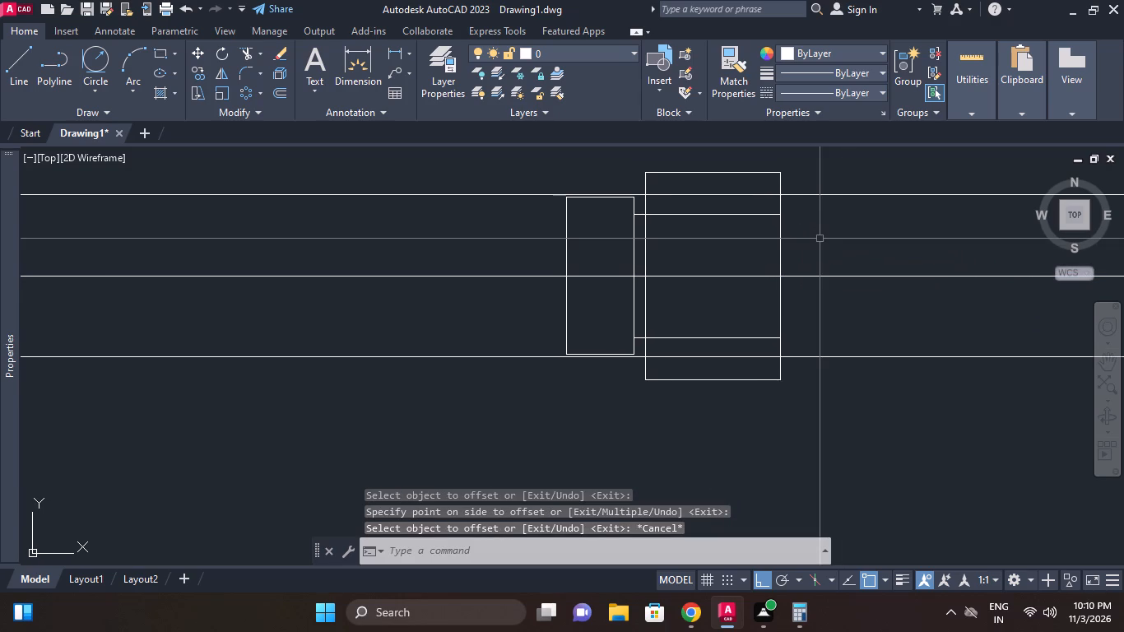
Place a vertical construction line through the midpoint of the base rectangle's top edge.
type("xl")
key("space")
key("v")
key("space")
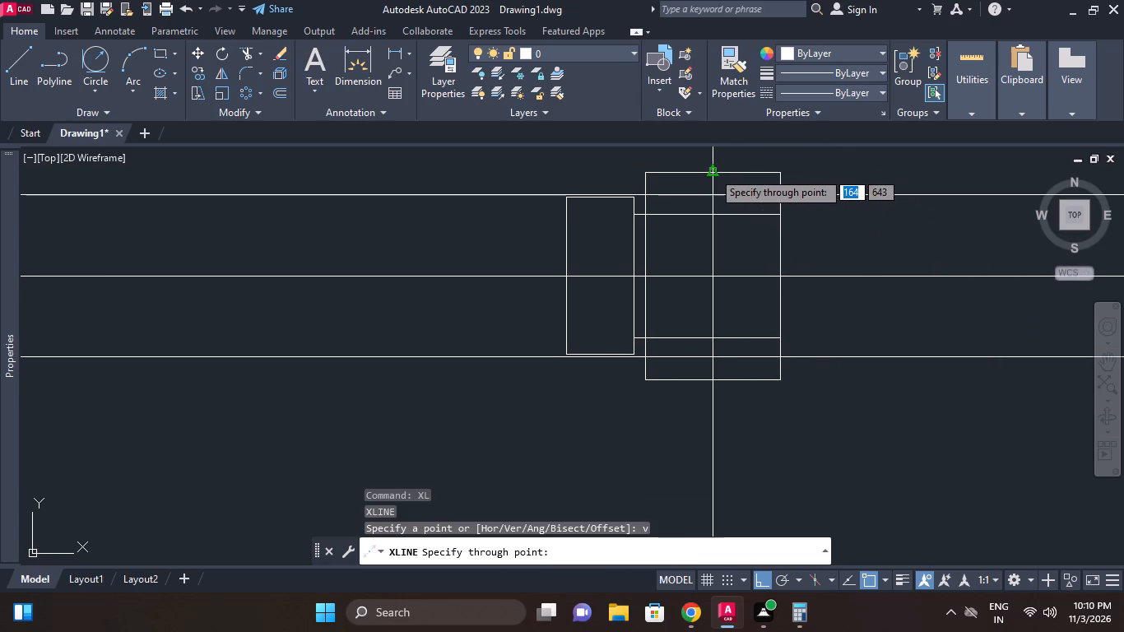
left_click(710, 171)
key("Escape")
middle_click(750, 179)
Offset the base rectangle's central vertical construction line 20 mm to both sides.
type("o")
key("space")
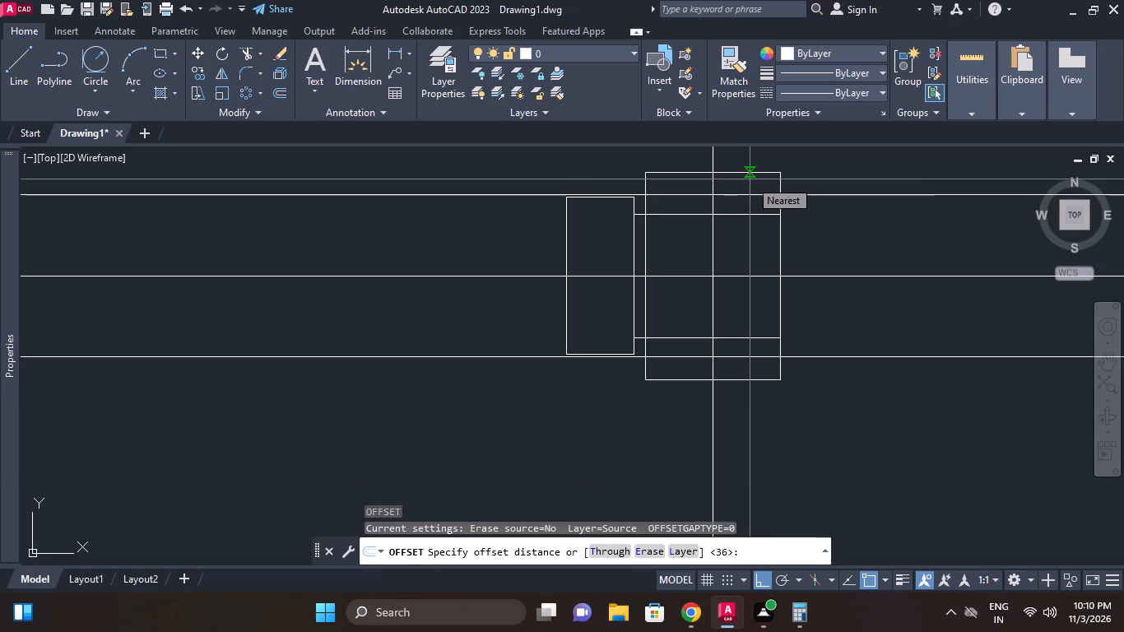
type("20")
key("Return")
left_click(713, 160)
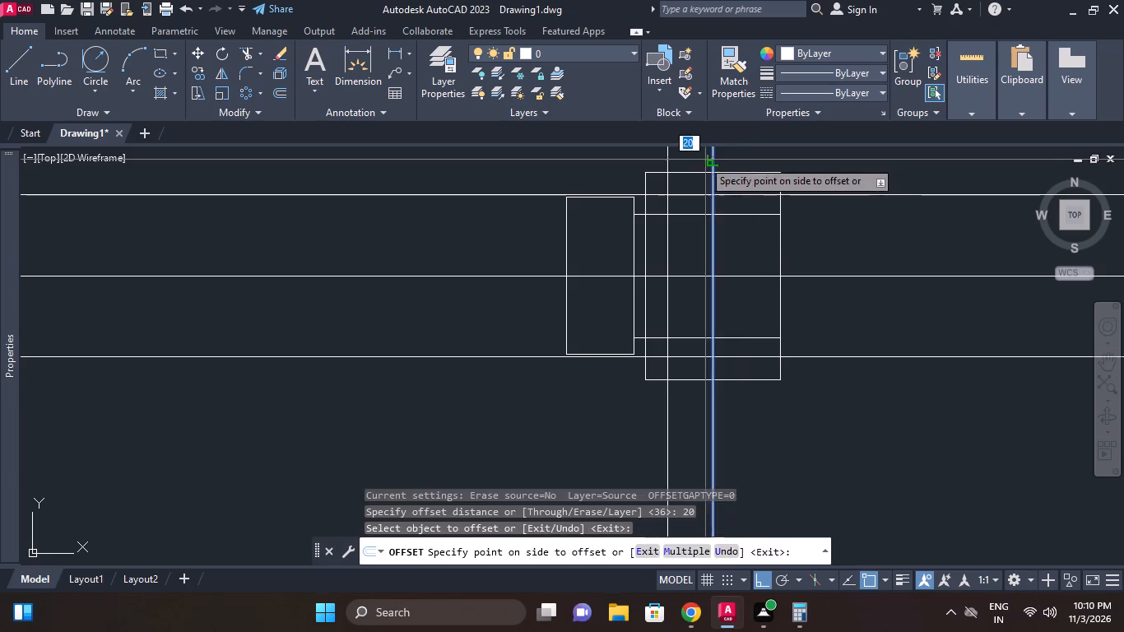
left_click(702, 160)
left_click(712, 161)
left_click(743, 160)
key("Escape")
Erase the central vertical construction line, leaving the two 20 mm offsets.
left_click(718, 153)
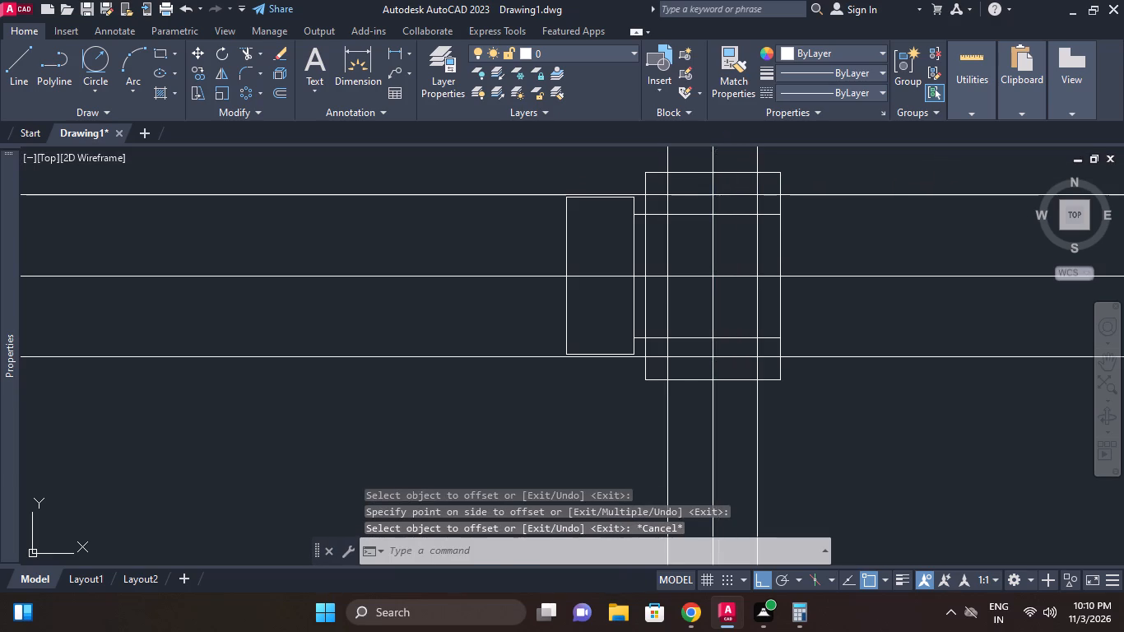
key("e")
key("space")
left_click(713, 156)
right_click(713, 155)
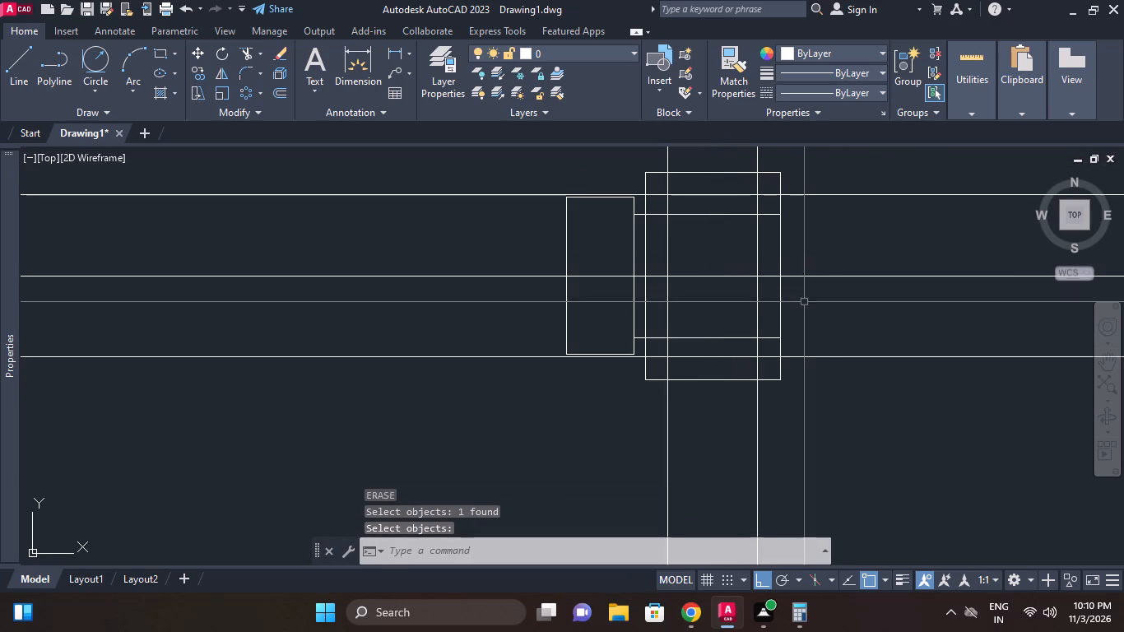
key("Escape")
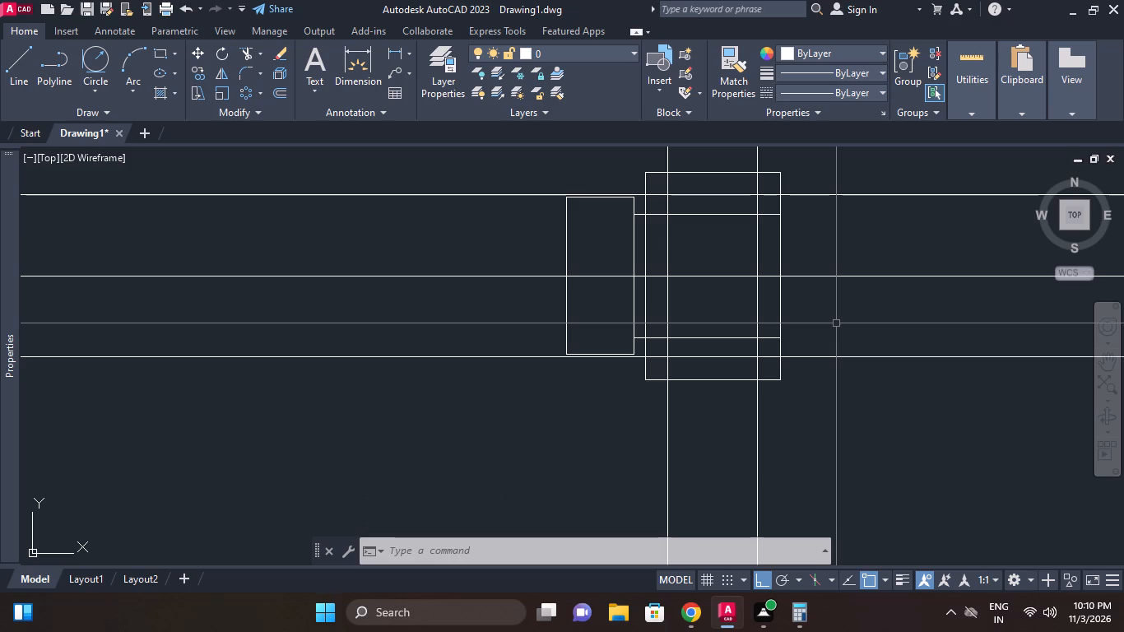
Draw a 9 mm diameter circle in the empty space below and to the right of the base rectangle.
key("c")
key("space")
left_click(828, 435)
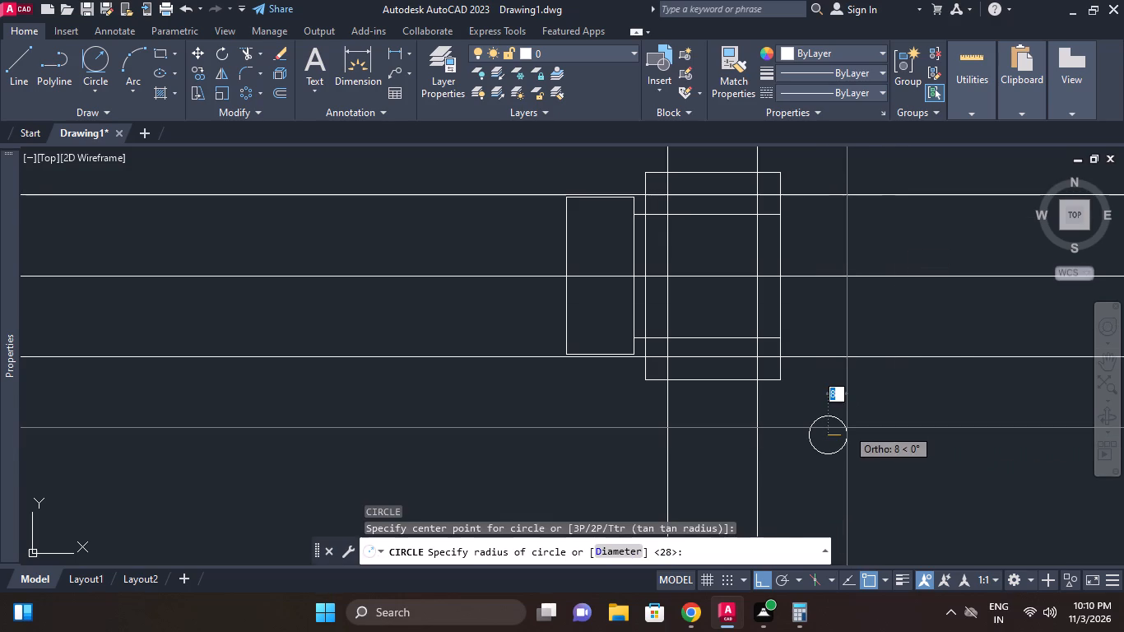
type("d 9")
key("space")
Draw a 15 mm diameter circle concentric with the 9 mm circle.
key("space")
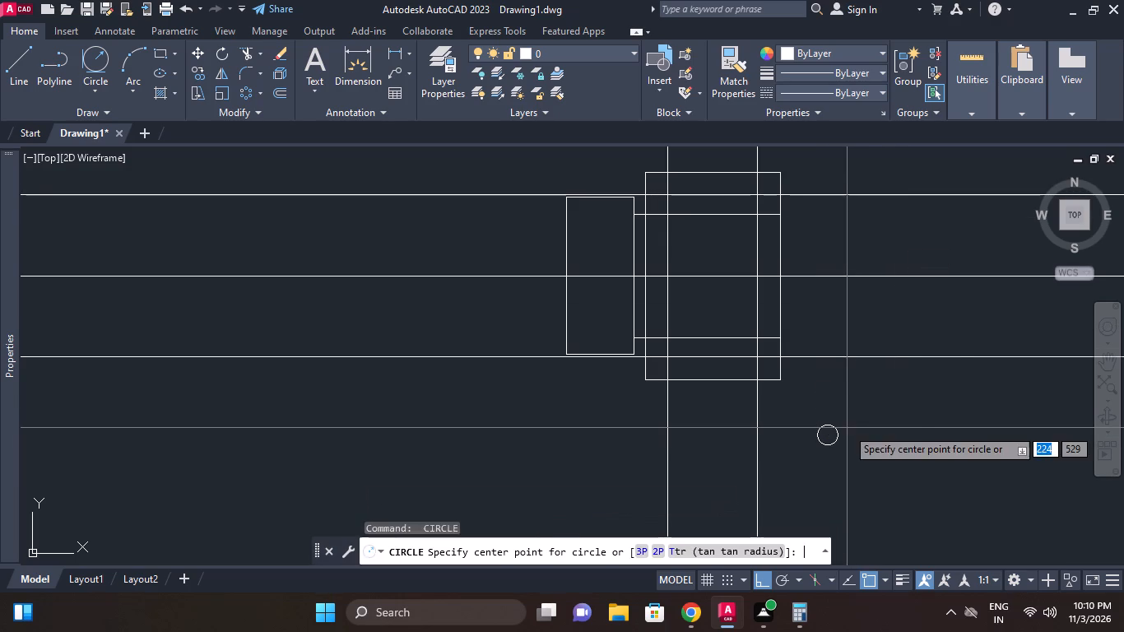
scroll(848, 417, "up", 2)
left_click(795, 468)
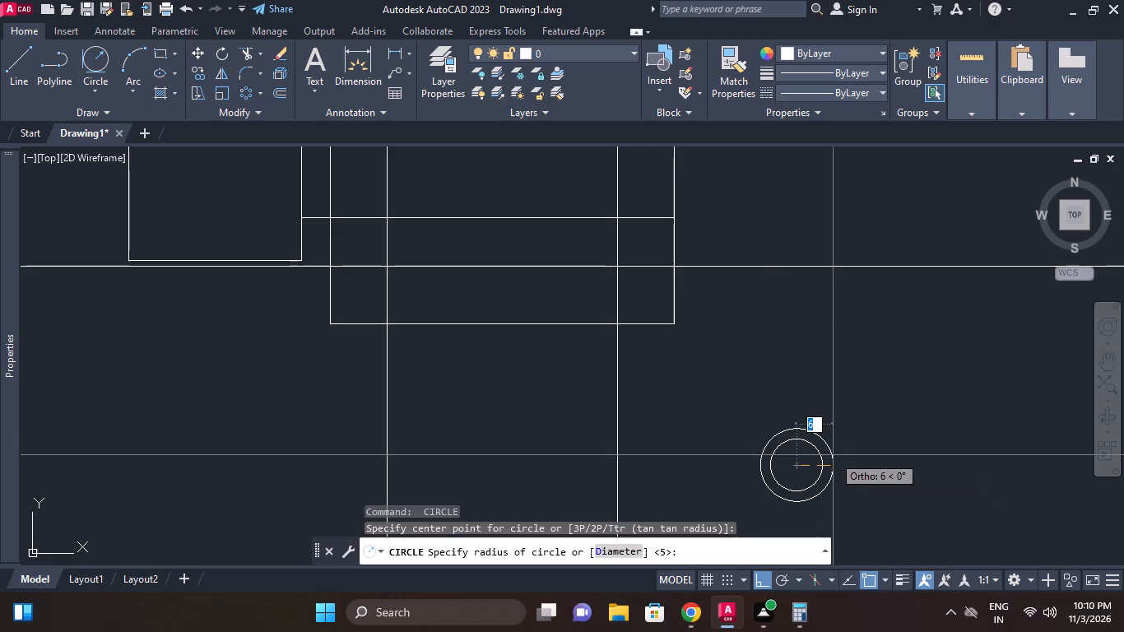
type("d 15")
key("space")
Draw a 10 mm radius circle concentric with the 9 mm and 15 mm diameter circles.
middle_click_drag(829, 455, 830, 448)
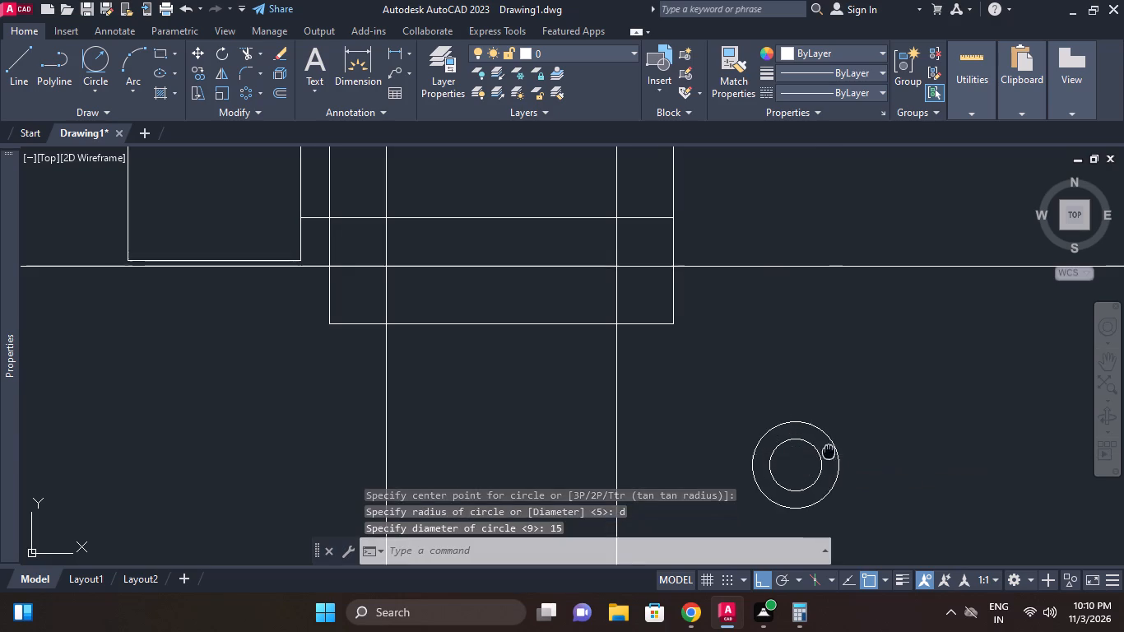
middle_click_drag(830, 448, 847, 374)
key("Escape")
key("space")
left_click(811, 384)
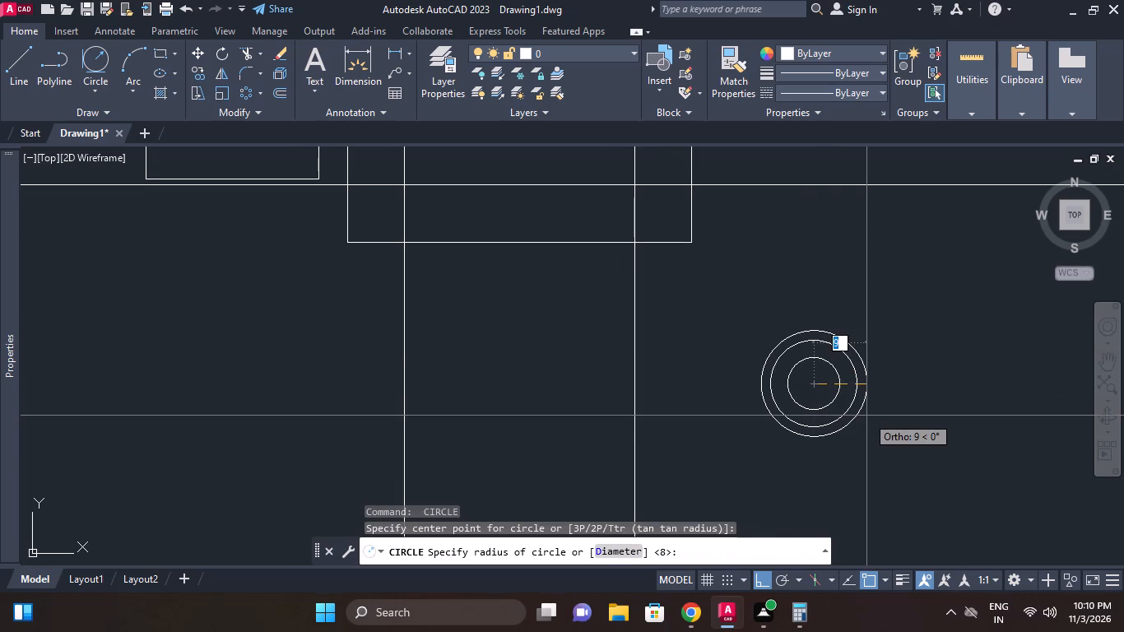
key("1")
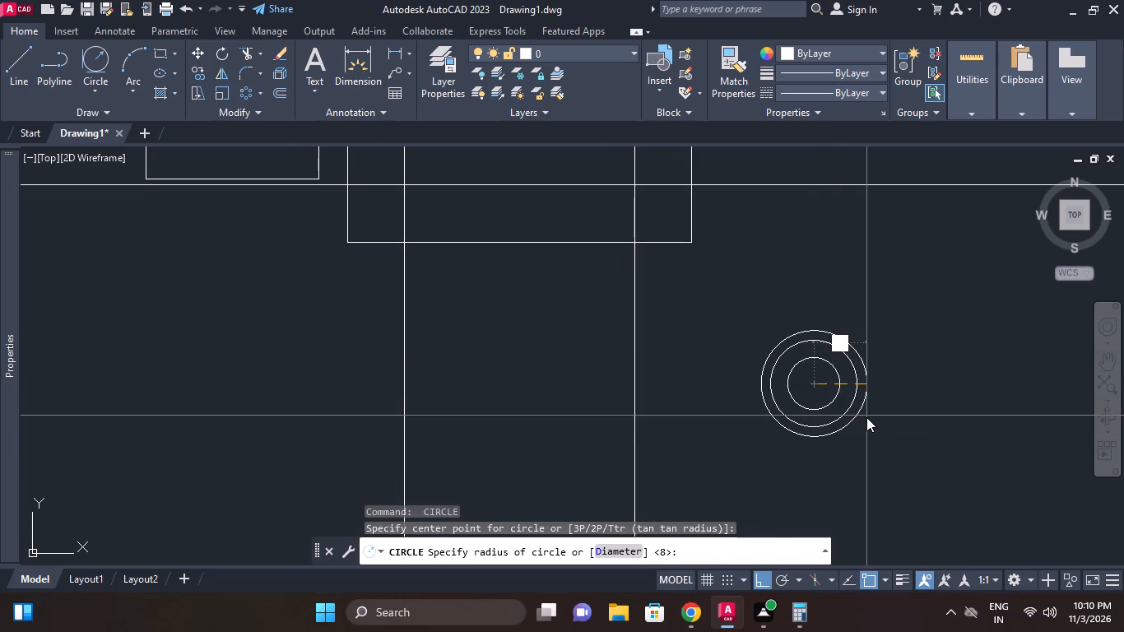
type("0")
key("space")
Move the three concentric circles onto the intersection of the base's left vertical and lower horizontal hole centre lines.
left_click(896, 454)
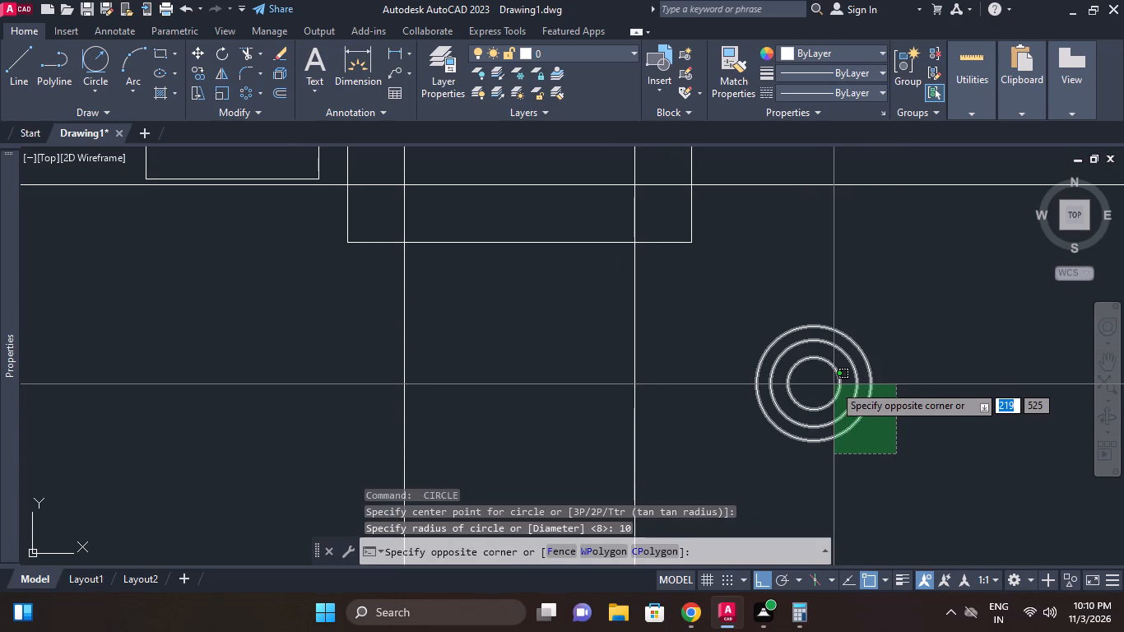
left_click(834, 384)
type("m")
key("space")
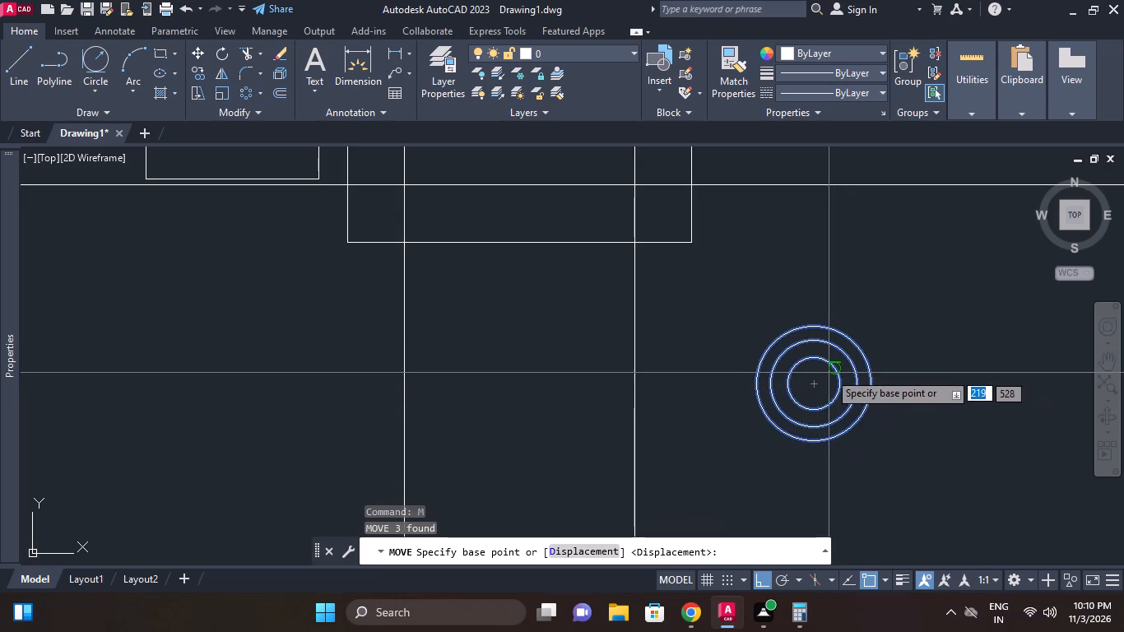
left_click(809, 387)
middle_click_drag(720, 321, 825, 468)
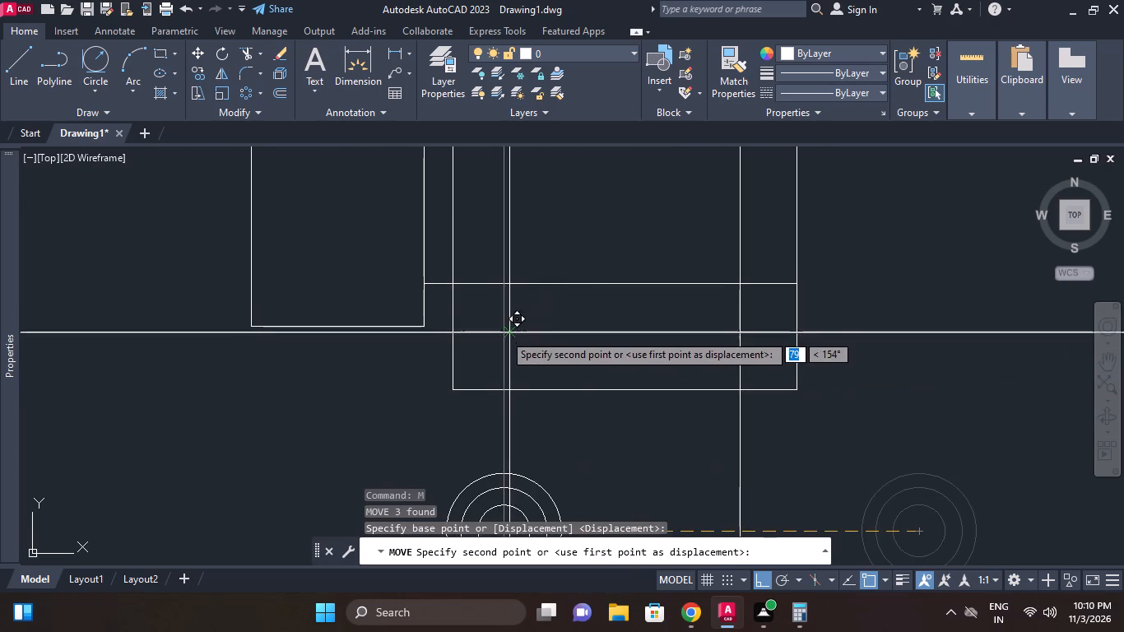
left_click(508, 333)
Copy the three concentric circles across to the base's lower-right hole centre.
type("co p")
key("space")
key("space")
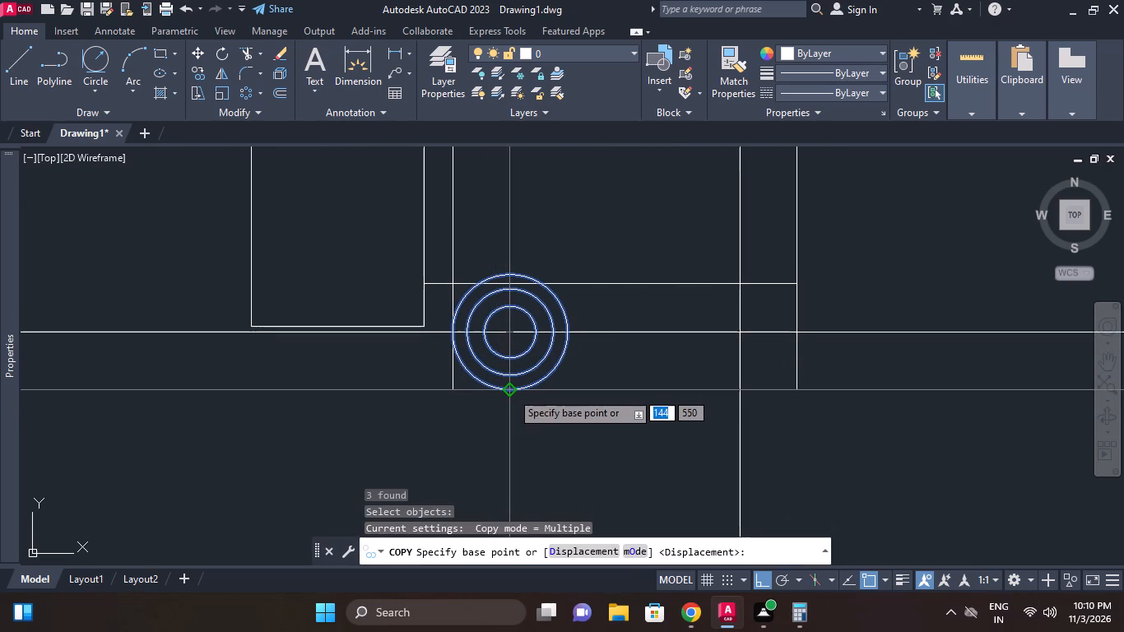
left_click(511, 392)
left_click(741, 393)
key("Escape")
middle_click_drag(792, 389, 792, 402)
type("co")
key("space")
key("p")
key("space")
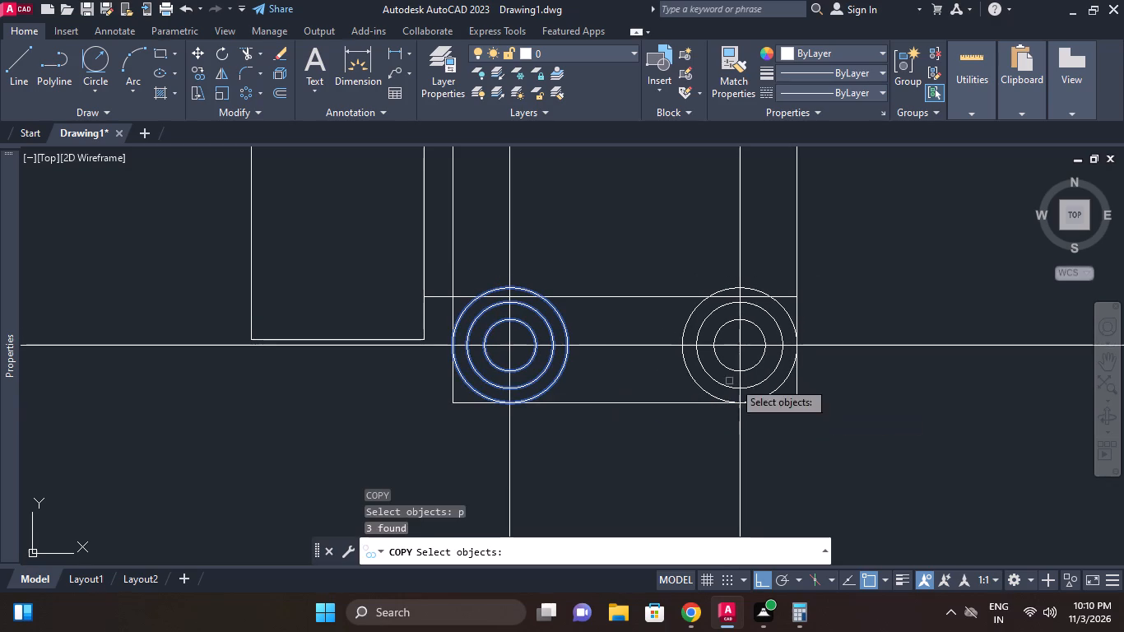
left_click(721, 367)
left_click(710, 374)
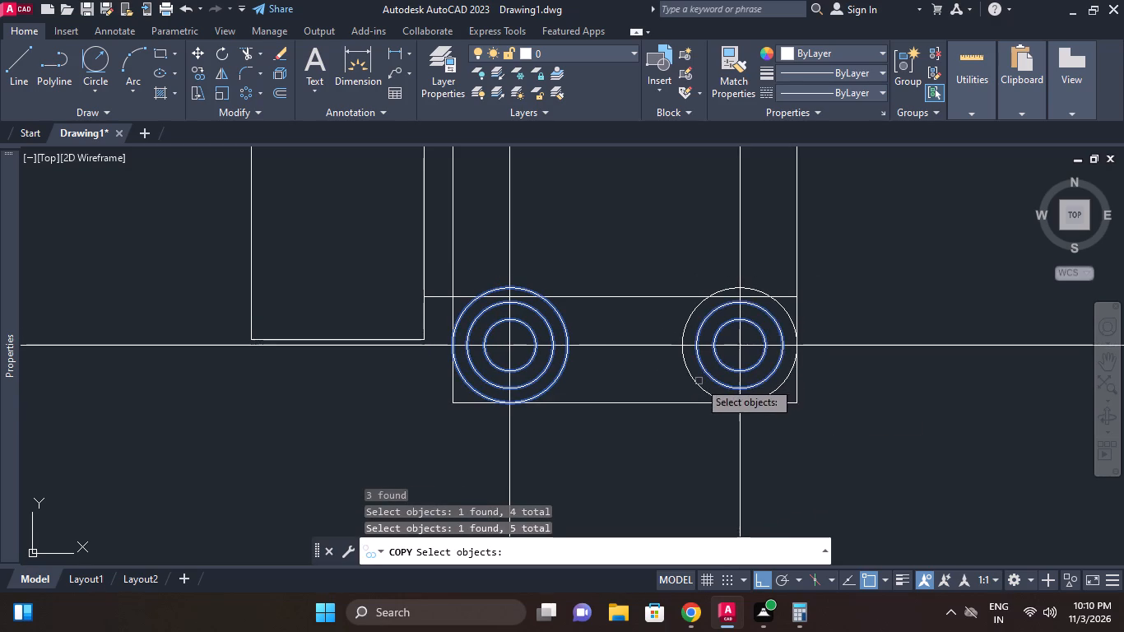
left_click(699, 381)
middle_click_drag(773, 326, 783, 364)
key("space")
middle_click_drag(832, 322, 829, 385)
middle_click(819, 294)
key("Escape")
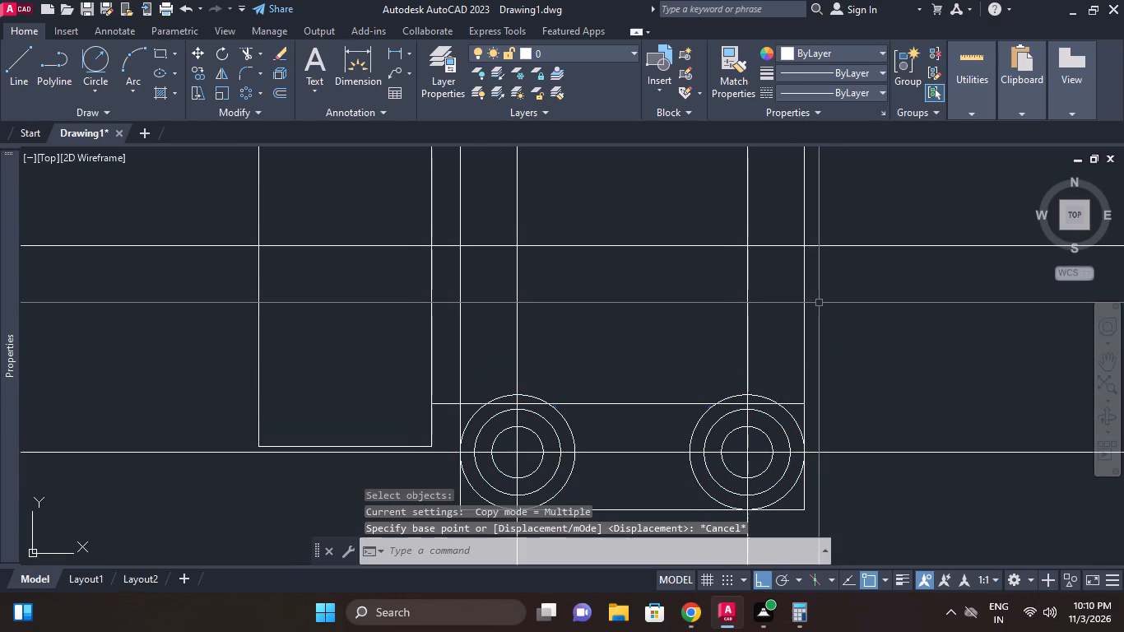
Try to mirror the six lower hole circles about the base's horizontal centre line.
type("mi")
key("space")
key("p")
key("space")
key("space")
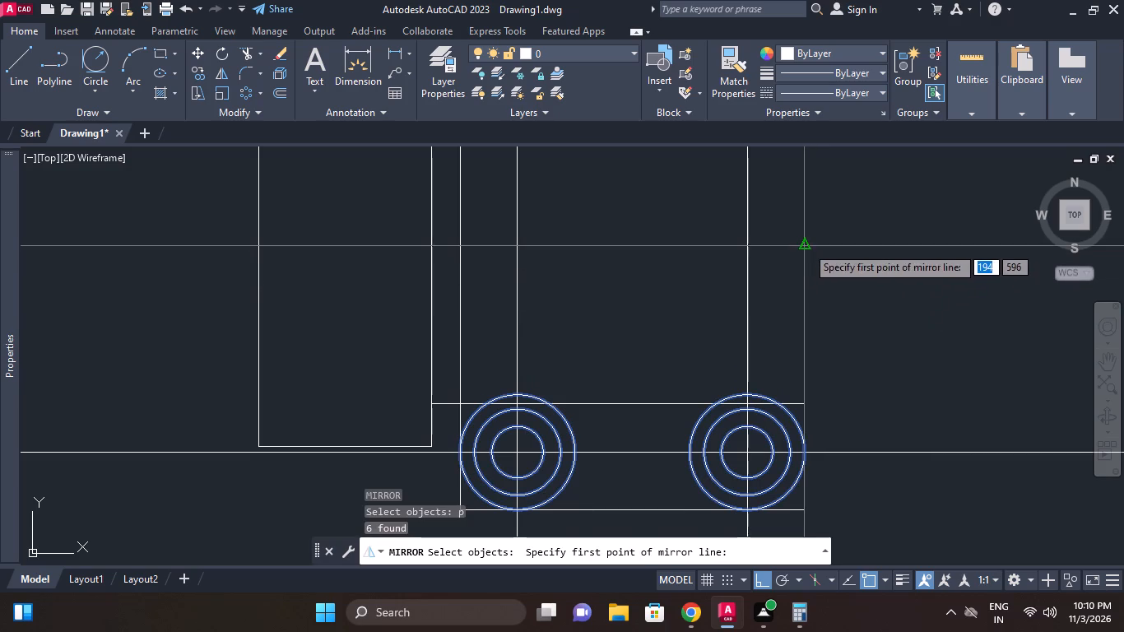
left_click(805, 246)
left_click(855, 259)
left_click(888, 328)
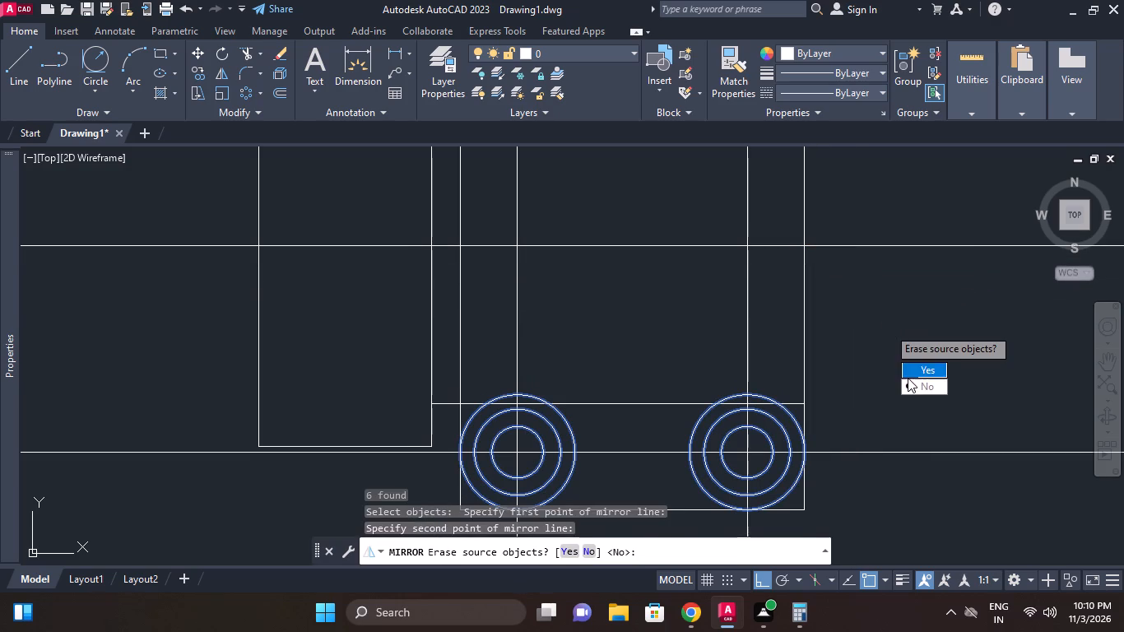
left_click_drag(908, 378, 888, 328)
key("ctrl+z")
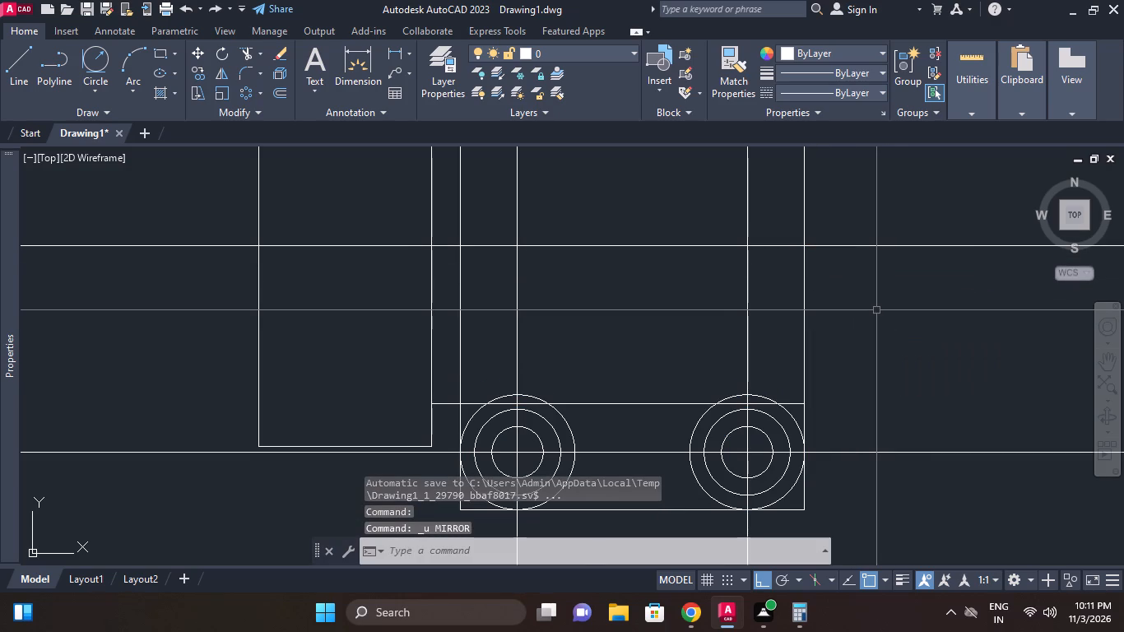
Mirror the six lower hole circles about the base's horizontal centre line, keeping the source circles.
type("mi")
key("space")
type("p")
key("space")
key("space")
middle_click_drag(870, 313, 858, 360)
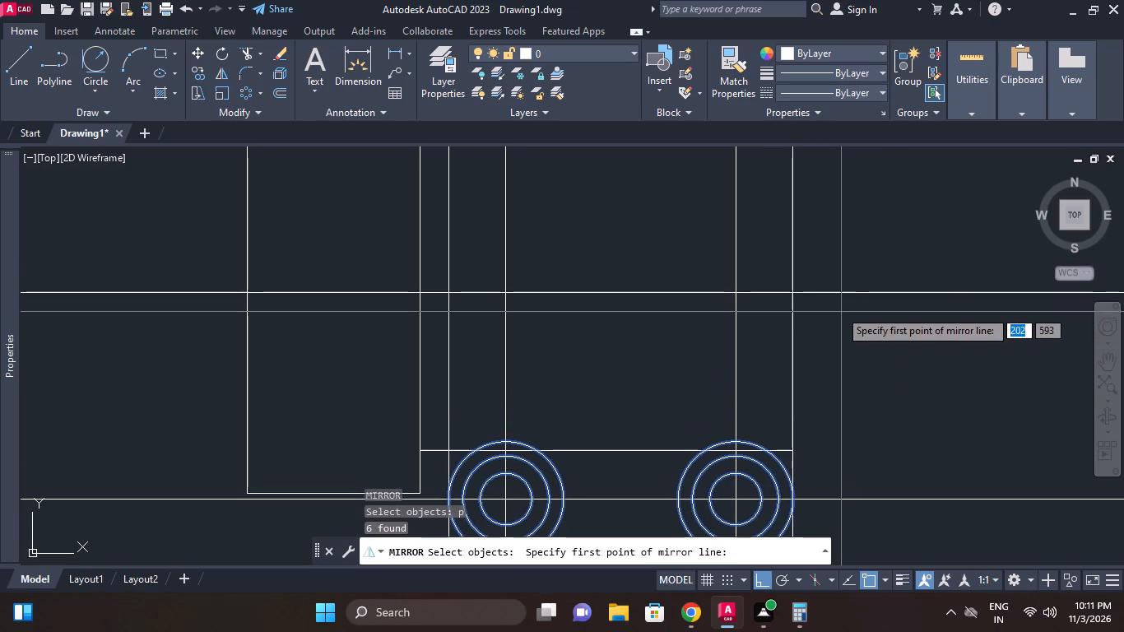
left_click(795, 294)
type("n")
key("space")
scroll(871, 309, "down", 2)
middle_click_drag(863, 337, 863, 356)
key("space")
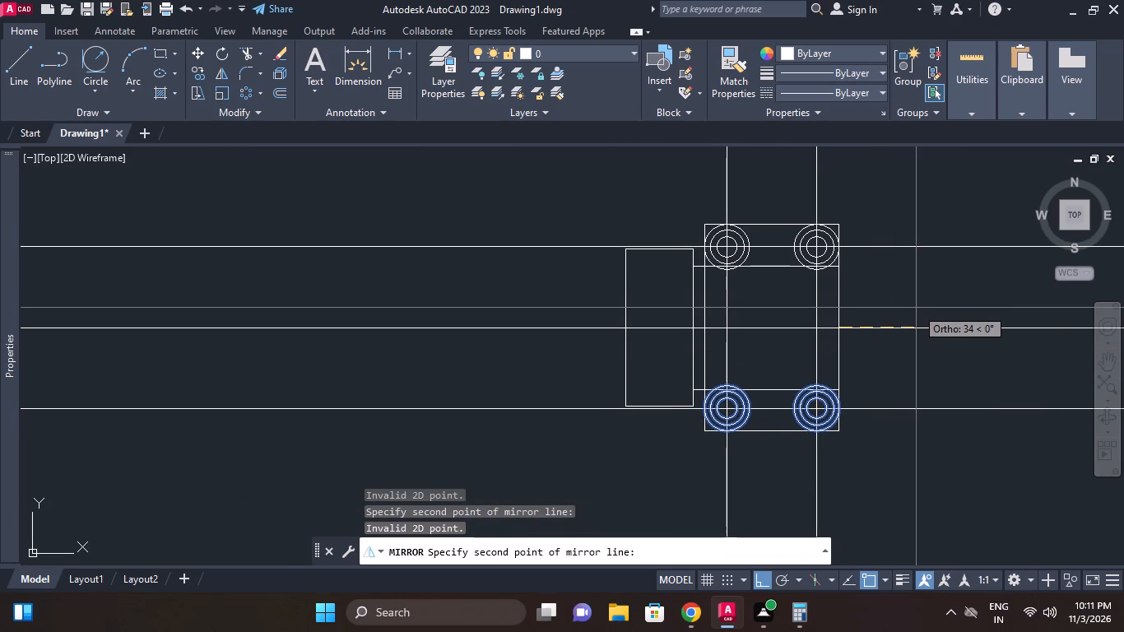
left_click(934, 318)
left_click_drag(968, 370, 934, 318)
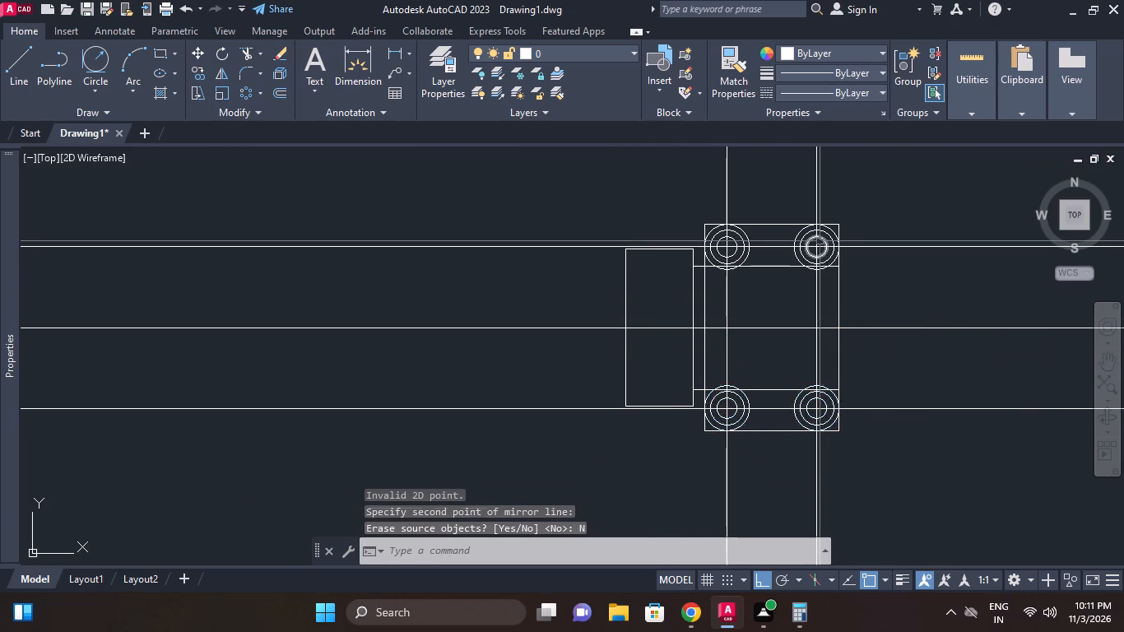
Trim the base's upper-left square corner and the inner arcs of its 10 mm radius circle, leaving a rounded corner.
scroll(820, 241, "up", 1)
middle_click_drag(820, 246, 824, 260)
scroll(722, 250, "up", 1)
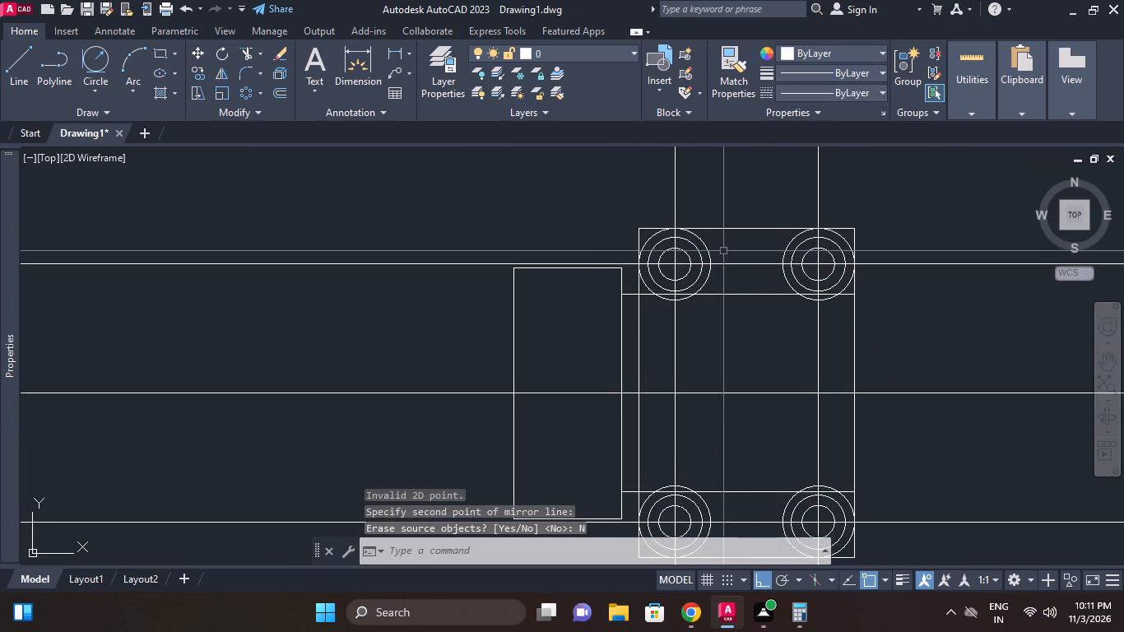
key("Escape")
key("t")
key("r")
key("space")
key("space")
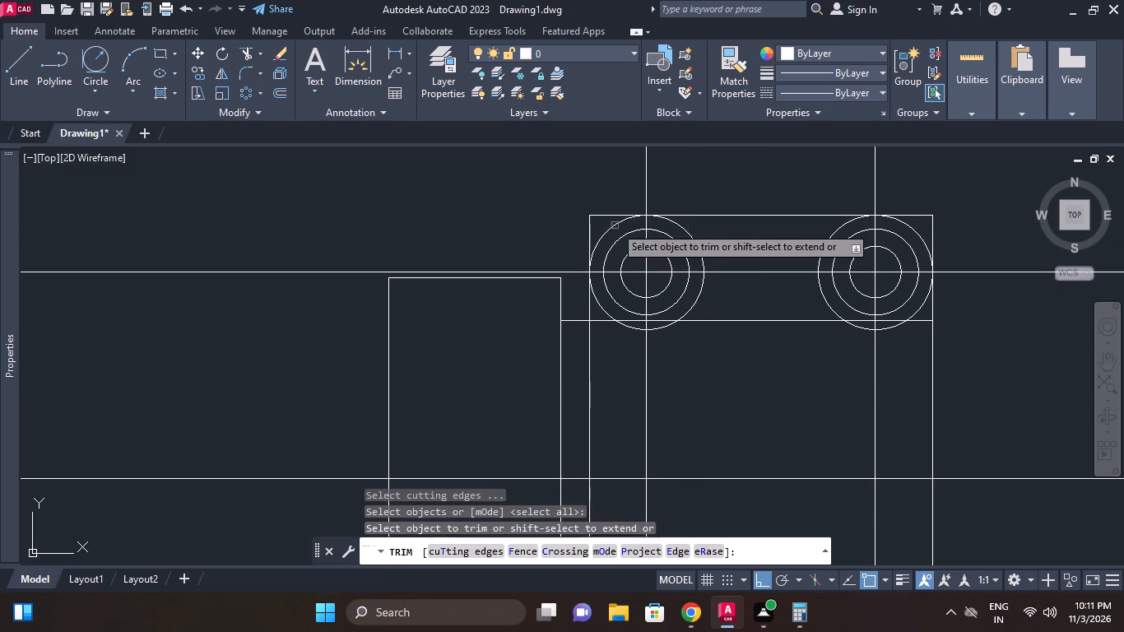
left_click(597, 216)
left_click(590, 228)
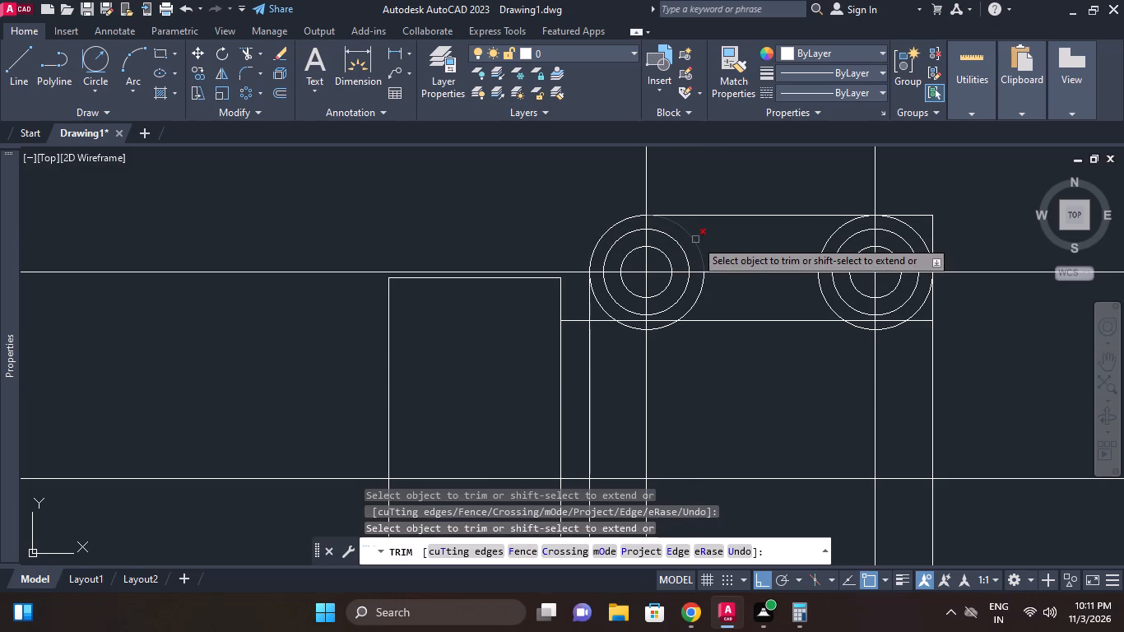
left_click(695, 239)
left_click(704, 282)
middle_click_drag(686, 328, 702, 328)
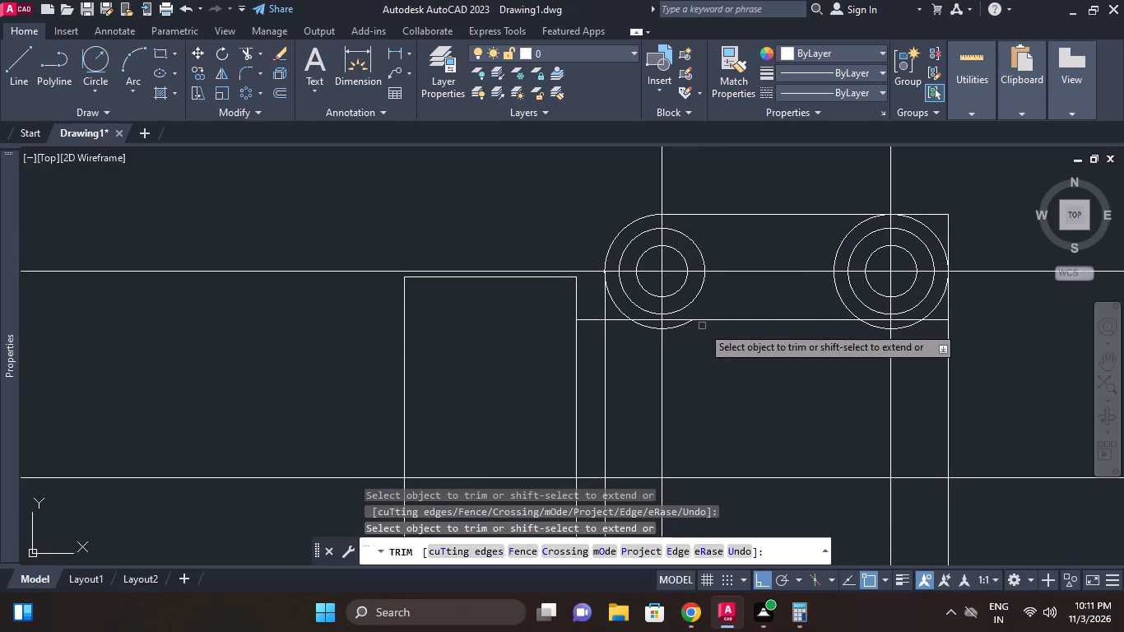
middle_click_drag(701, 326, 747, 325)
scroll(716, 326, "up", 1)
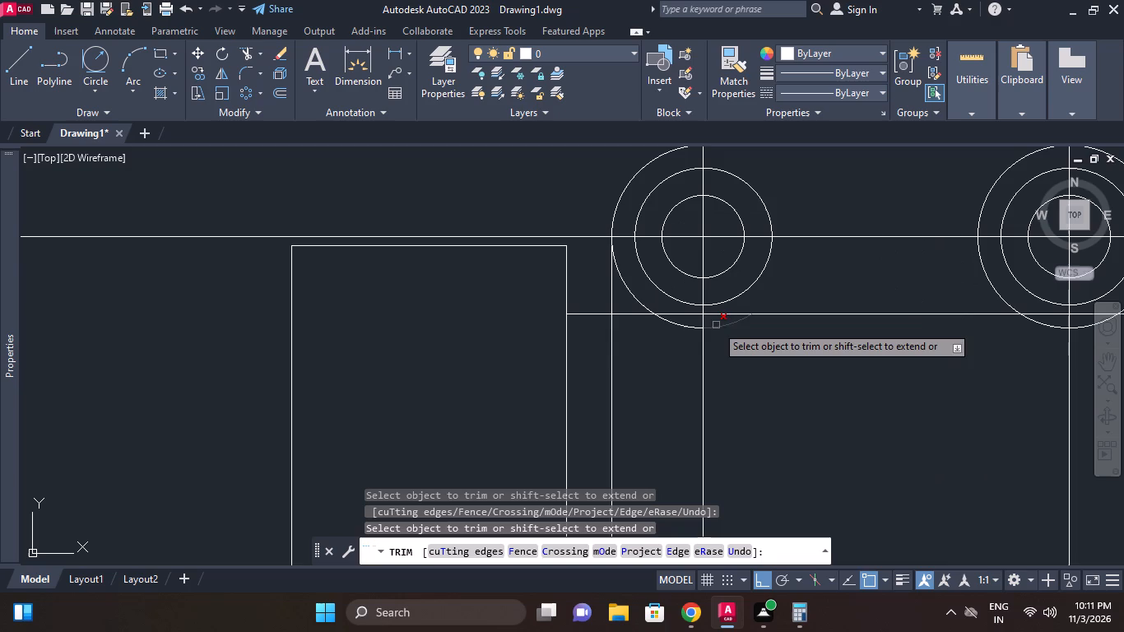
left_click(716, 325)
left_click(688, 326)
left_click(646, 303)
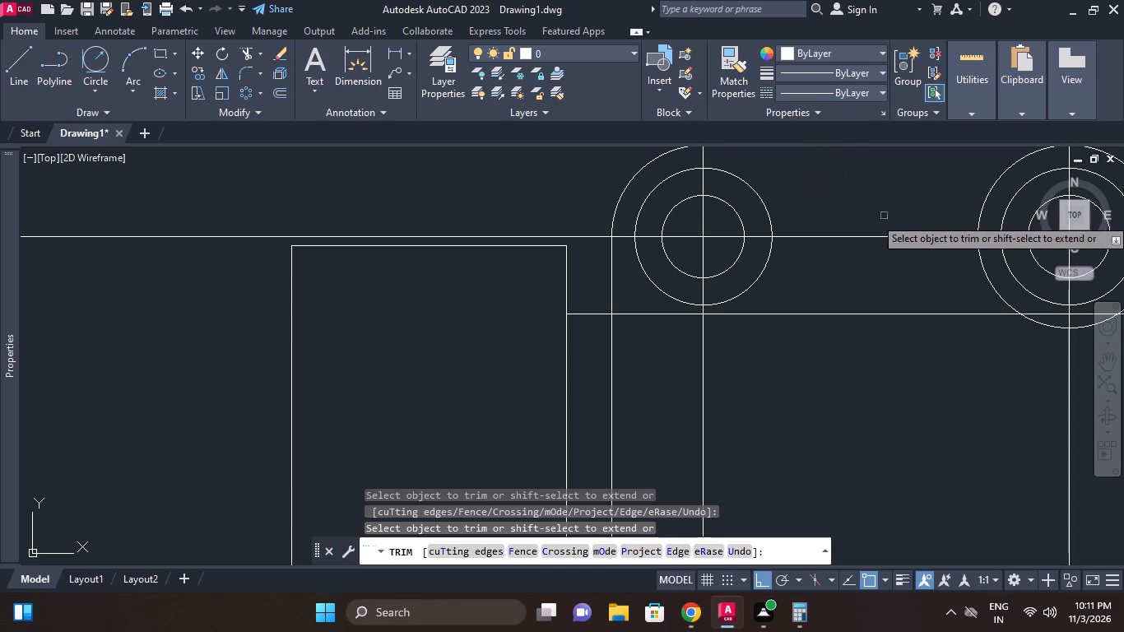
Trim the base's upper-right square corner and the inner arcs of its 10 mm radius circle, leaving a rounded corner.
middle_click_drag(911, 302, 723, 328)
scroll(799, 326, "down", 1)
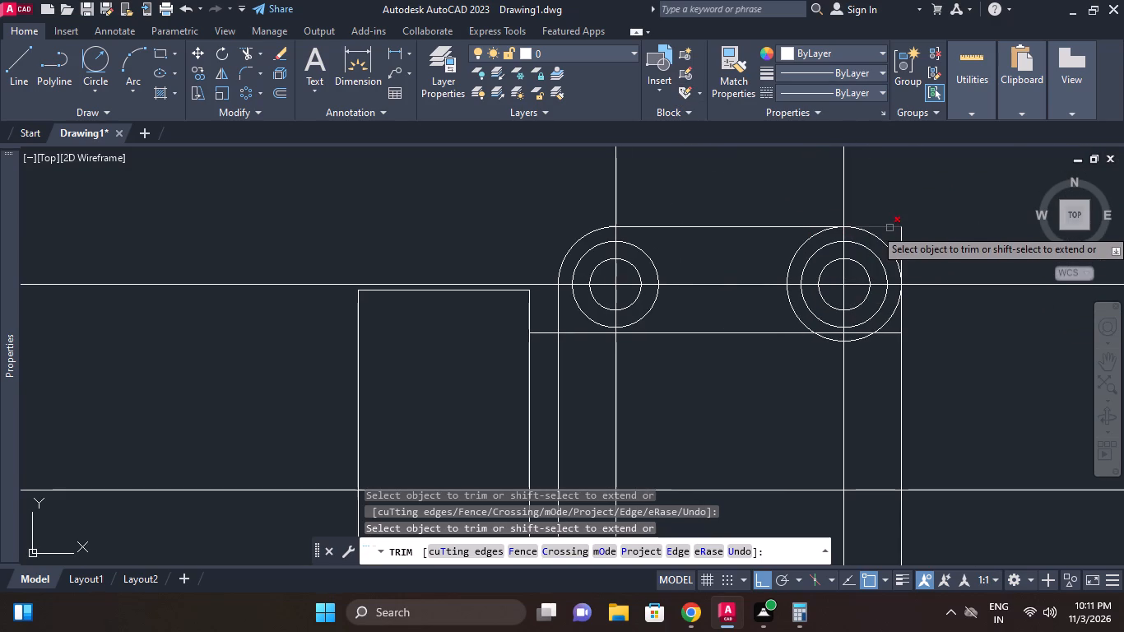
left_click(889, 228)
left_click(903, 235)
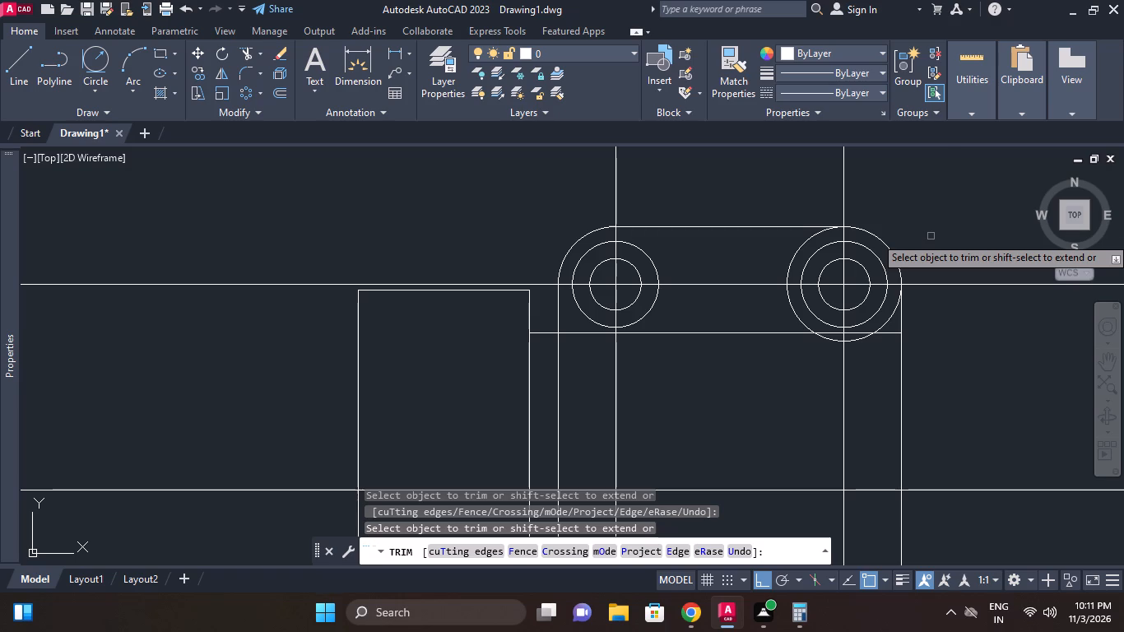
left_click(809, 242)
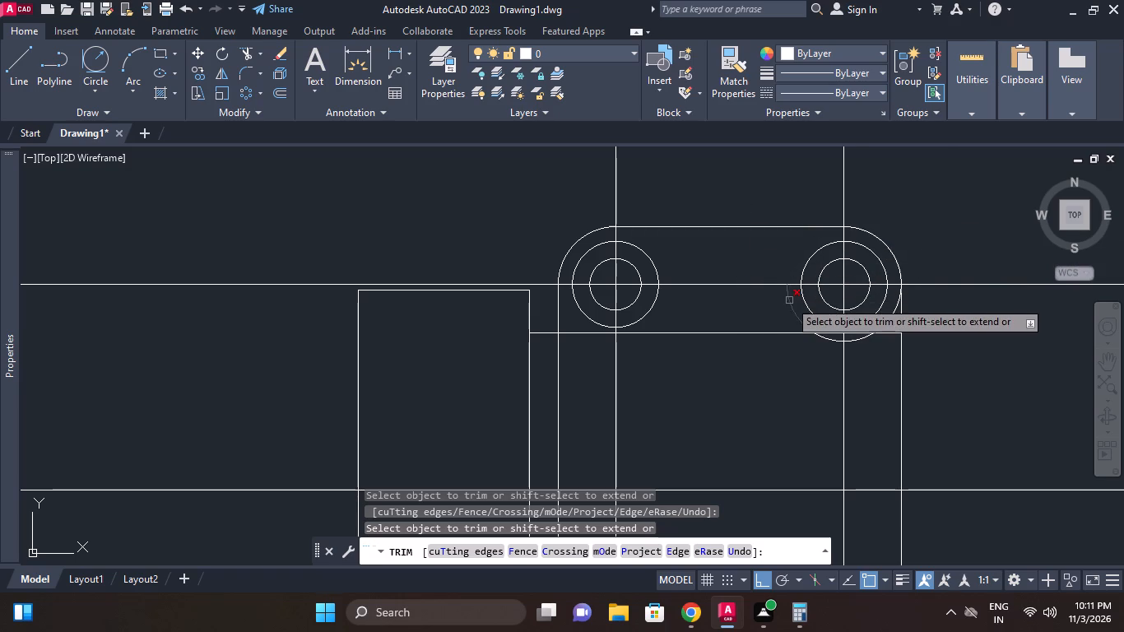
left_click(789, 300)
left_click(824, 339)
left_click(856, 341)
left_click(885, 326)
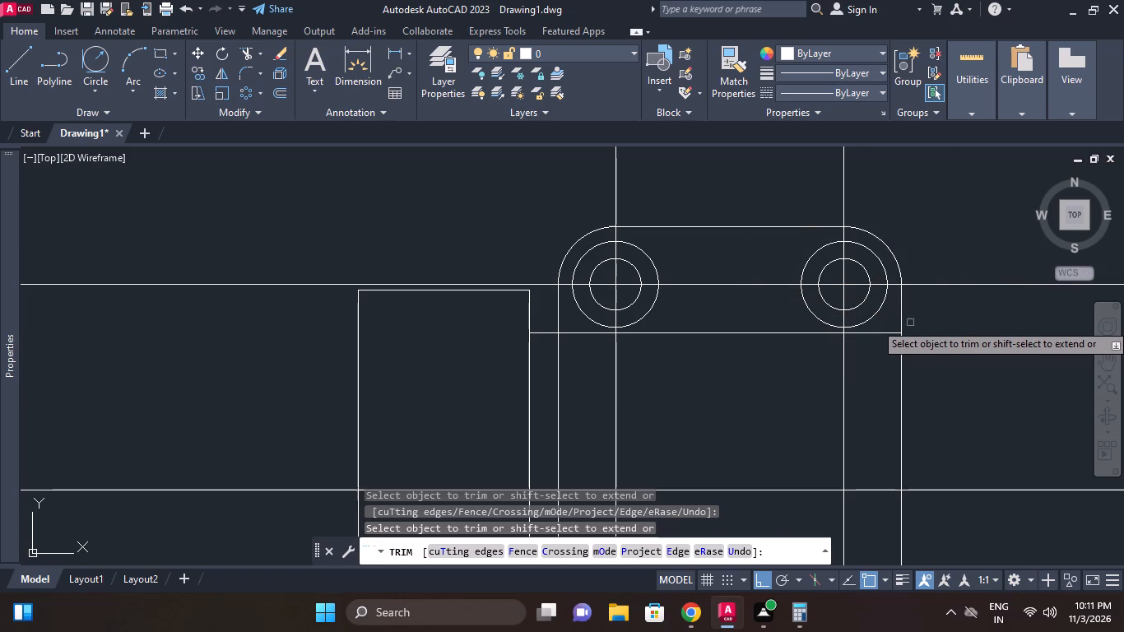
Trim the base's two lower square corners outside the 10 mm radius circles.
scroll(963, 313, "down", 1)
middle_click_drag(962, 304, 953, 208)
middle_click_drag(940, 346, 928, 267)
scroll(784, 398, "up", 1)
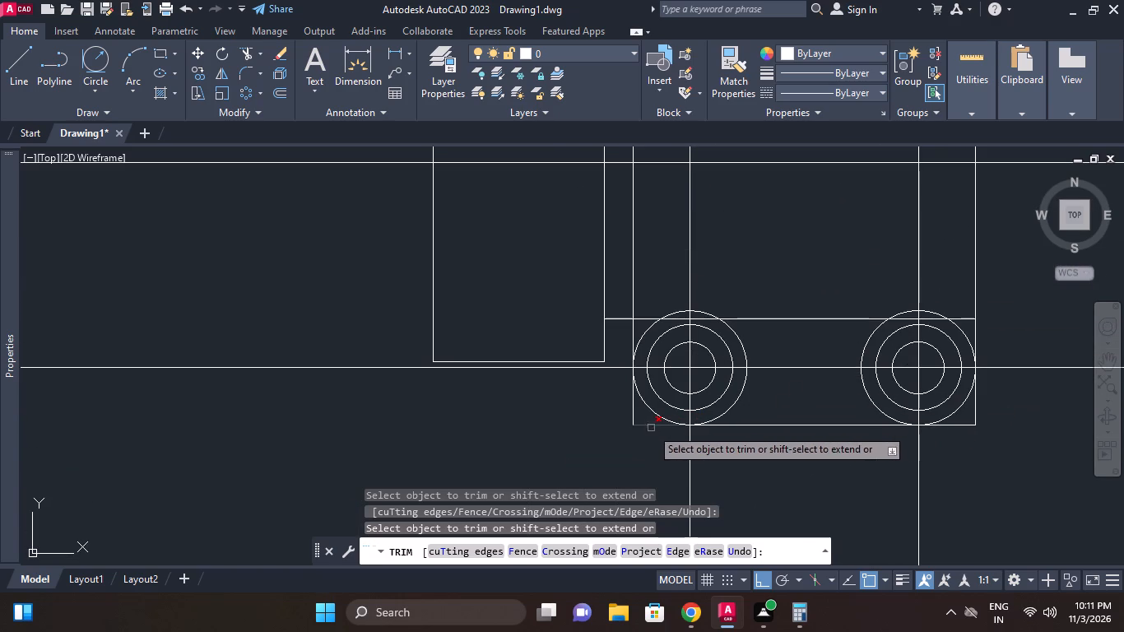
left_click(651, 428)
left_click(634, 421)
left_click(972, 428)
left_click(974, 421)
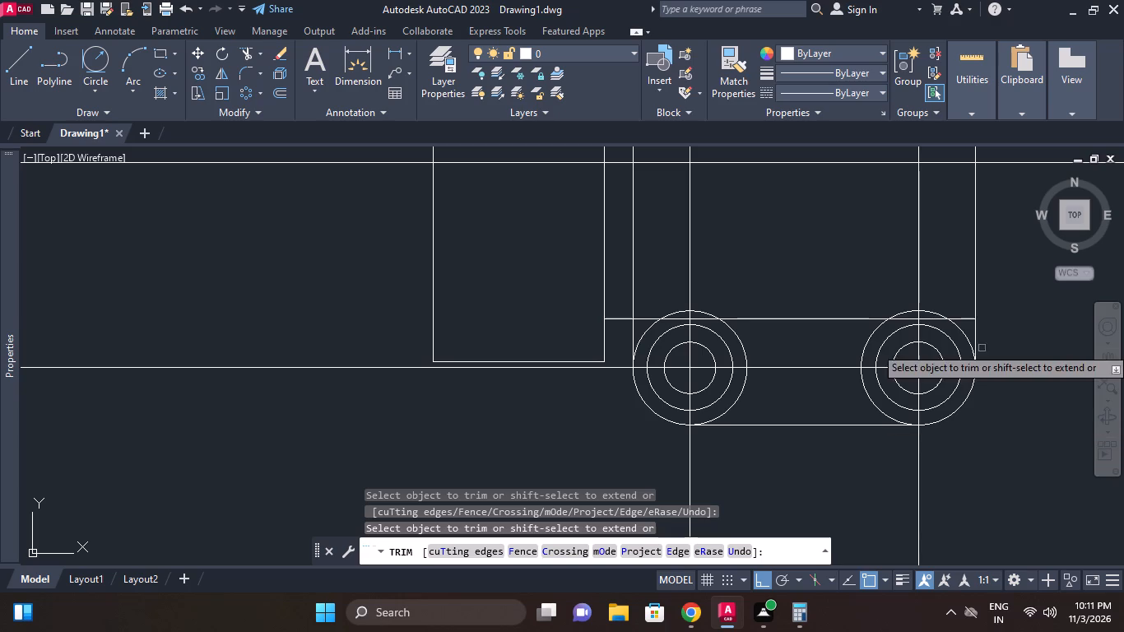
Trim the inner arcs of the base's lower-left 10 mm radius circle, leaving only the corner arc.
scroll(695, 343, "up", 1)
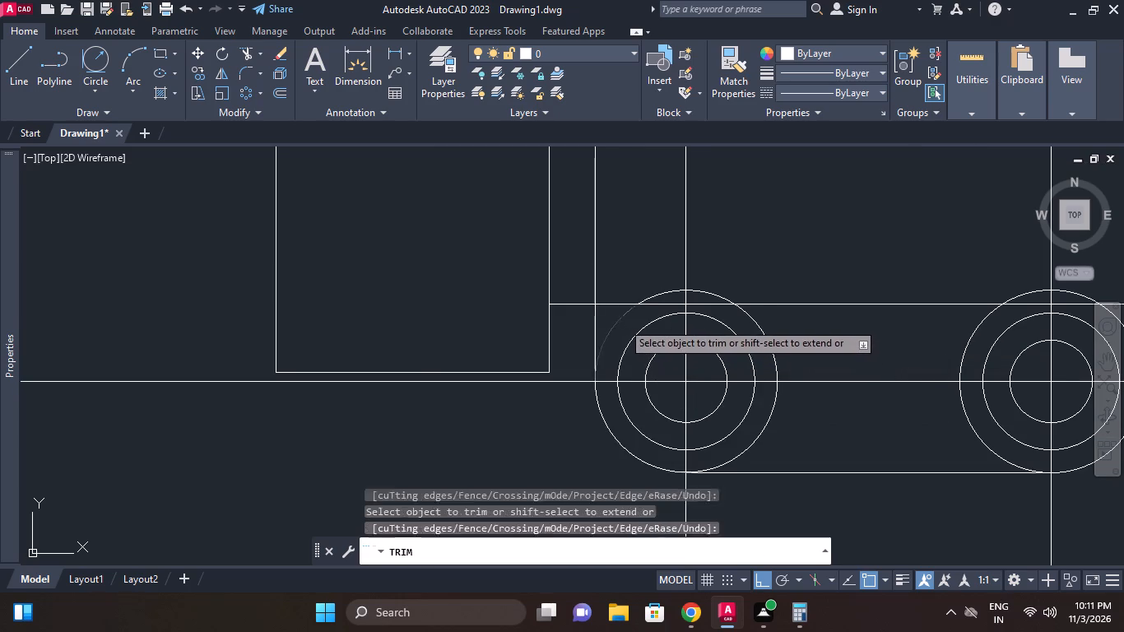
left_click(622, 322)
left_click(643, 300)
left_click(706, 290)
left_click(756, 323)
left_click(778, 401)
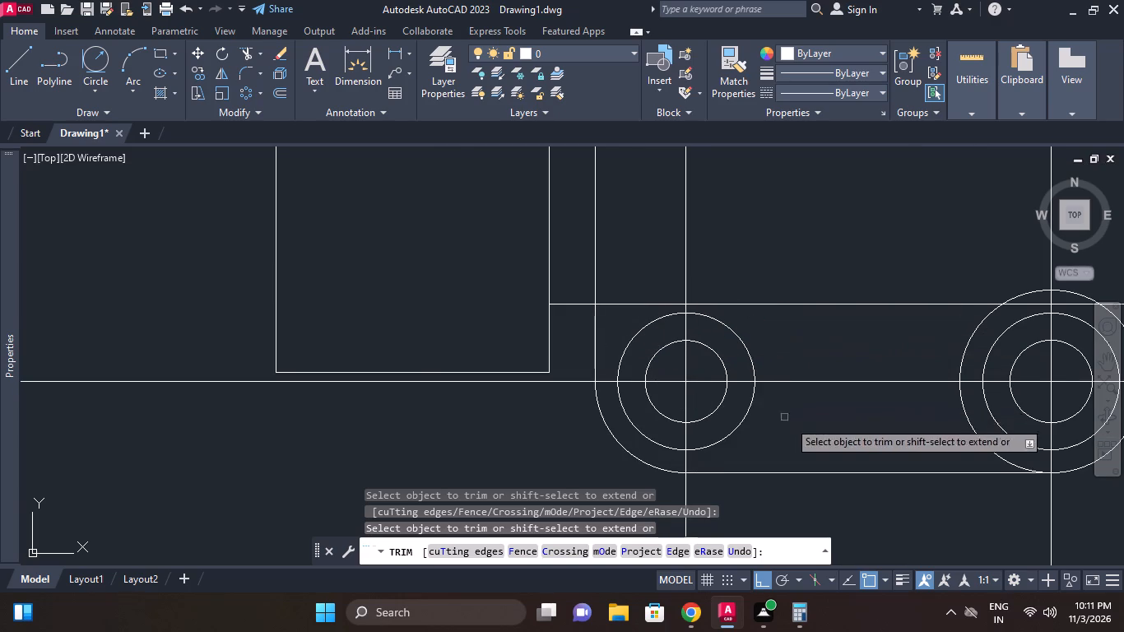
Trim the inner arcs of the base's lower-right 10 mm radius circle, leaving only the corner arc.
middle_click_drag(777, 444, 687, 447)
left_click(917, 454)
left_click(900, 454)
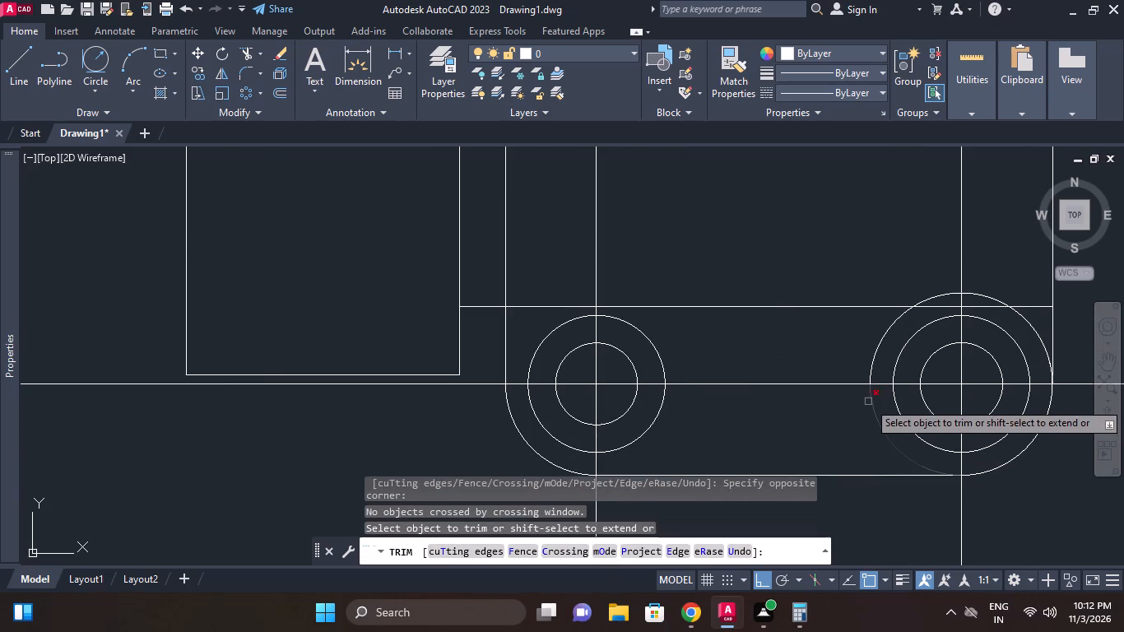
left_click(868, 402)
left_click(874, 376)
left_click(934, 295)
left_click(978, 300)
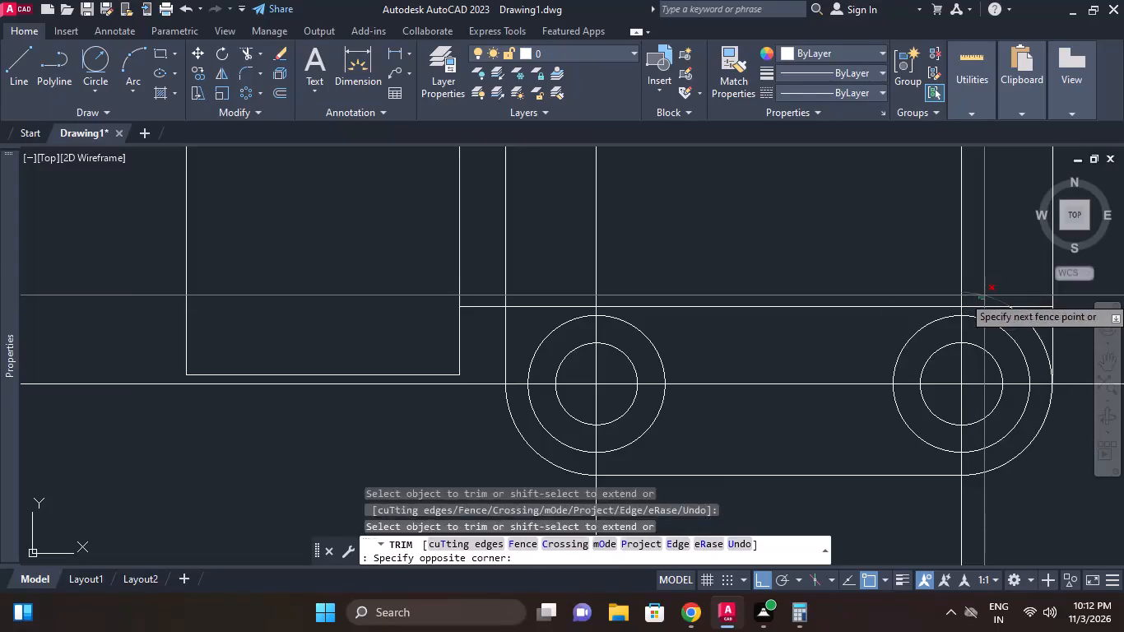
left_click(984, 295)
left_click(1036, 326)
scroll(1012, 332, "down", 2)
middle_click_drag(994, 342, 894, 407)
middle_click_drag(856, 445, 858, 458)
key("Escape")
Erase the two horizontal construction lines through the upper and lower hole centres, leaving the middle one.
middle_click_drag(933, 440, 816, 466)
scroll(917, 444, "down", 1)
left_click(914, 483)
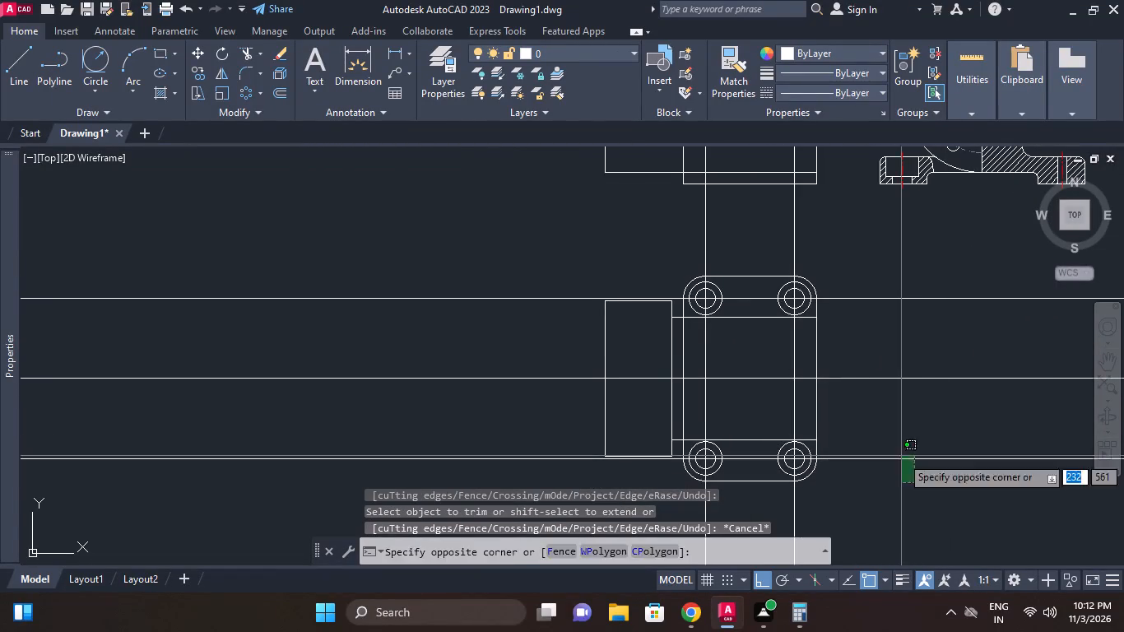
left_click(901, 456)
key("e")
key("space")
left_click_drag(885, 345, 883, 333)
left_click(871, 264)
key("e")
key("space")
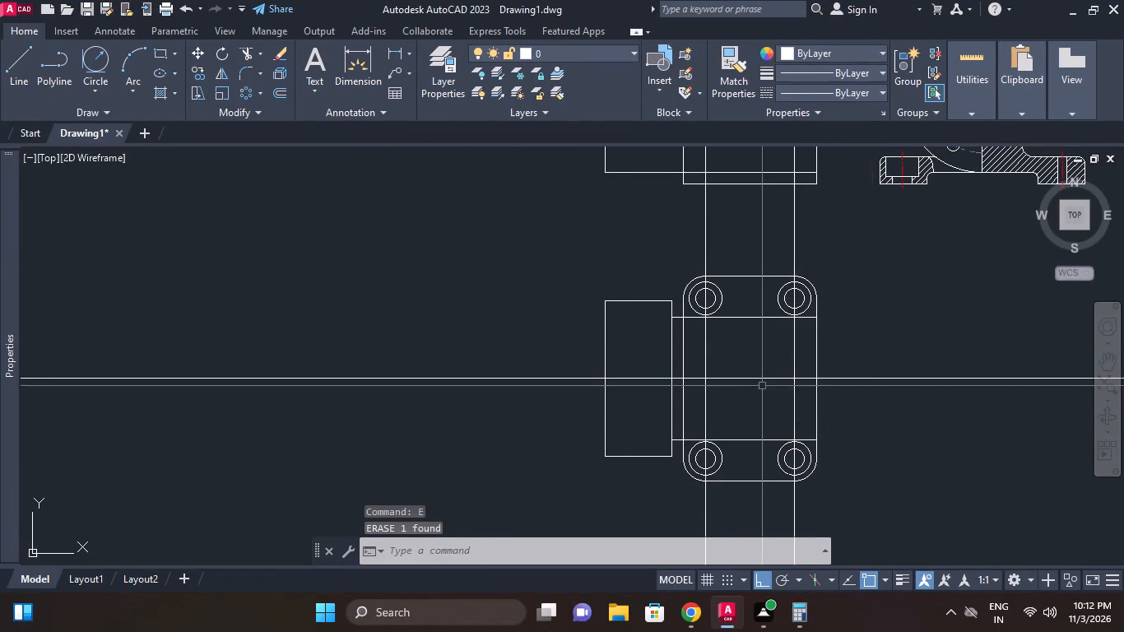
middle_click_drag(764, 386, 786, 365)
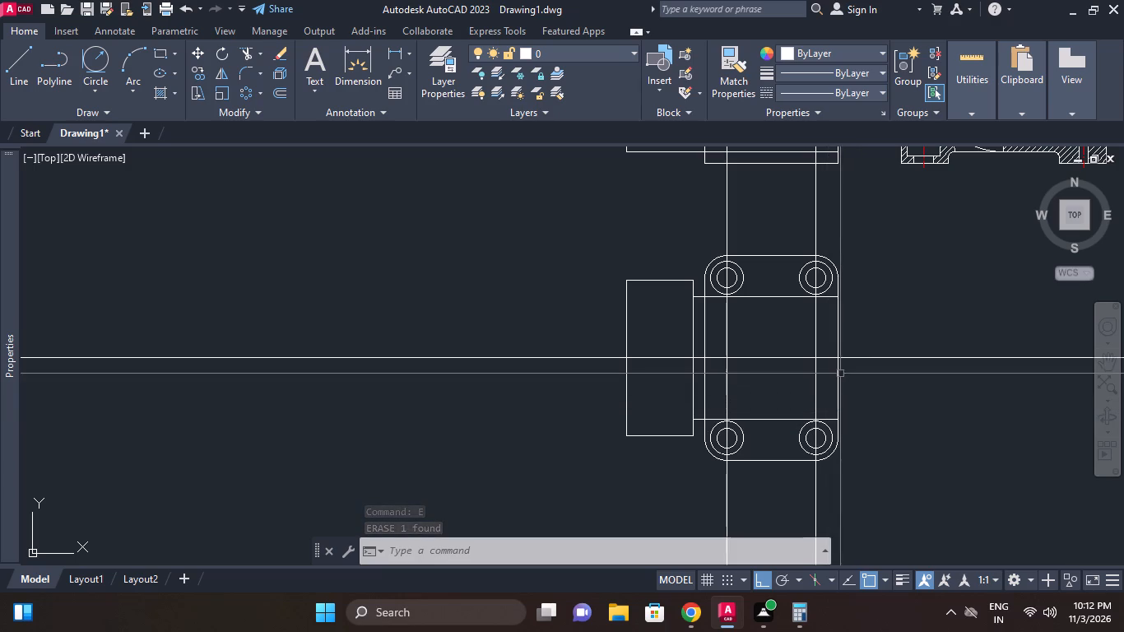
Erase the two vertical construction lines running through the base's left and right hole centres.
scroll(842, 290, "up", 1)
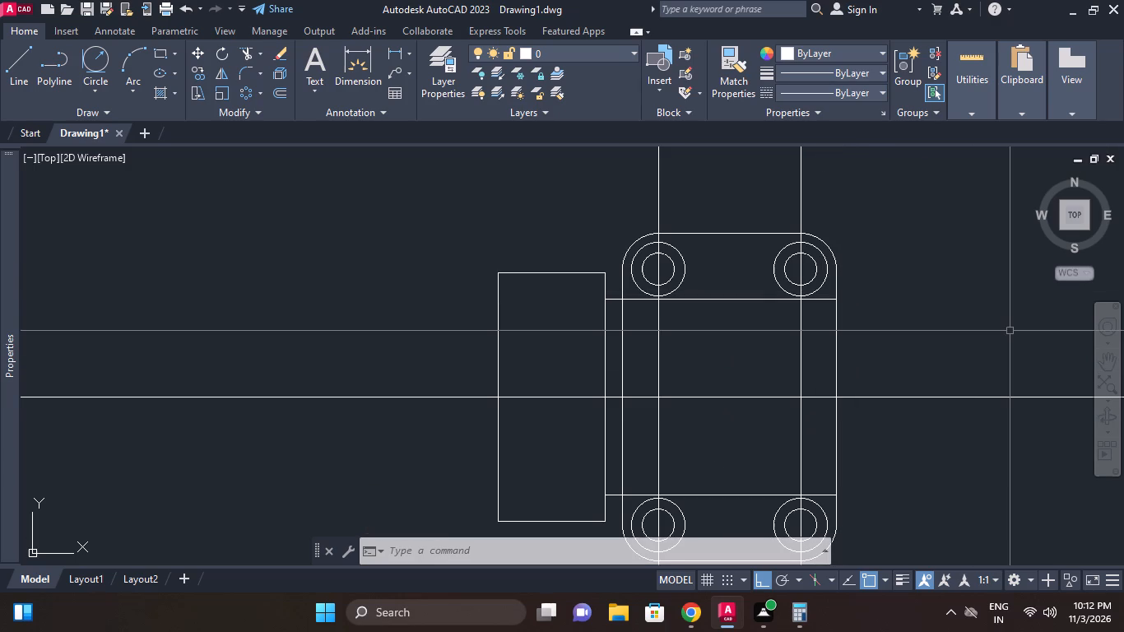
middle_click_drag(767, 289, 769, 309)
scroll(767, 291, "down", 1)
left_click(712, 248)
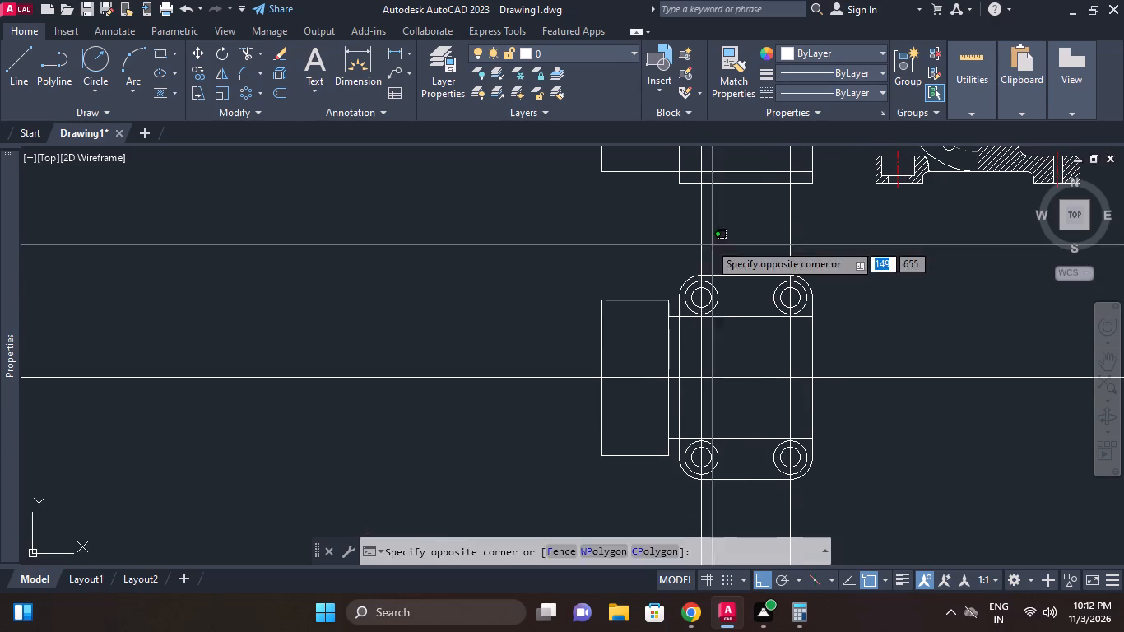
left_click(695, 238)
left_click(786, 235)
left_click(789, 221)
left_click_drag(792, 218, 782, 218)
left_click(756, 220)
right_click(755, 220)
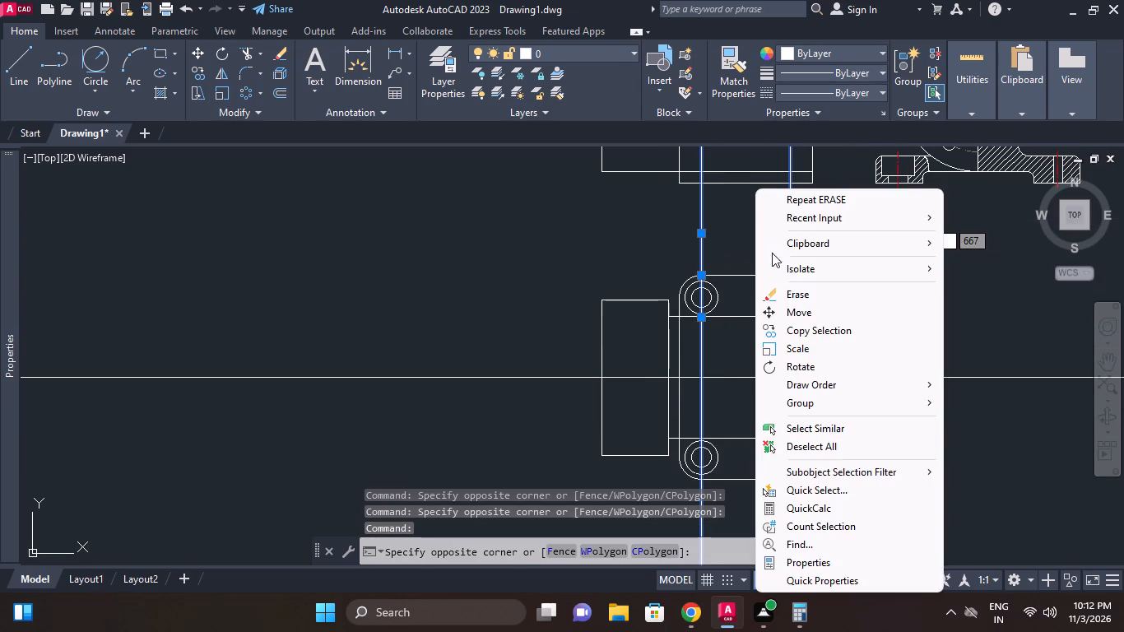
left_click(788, 290)
Erase the three vertical construction lines extending above the front view, at its left edge, base's left edge and right edge.
scroll(787, 288, "down", 1)
scroll(824, 378, "down", 1)
middle_click_drag(788, 388, 657, 407)
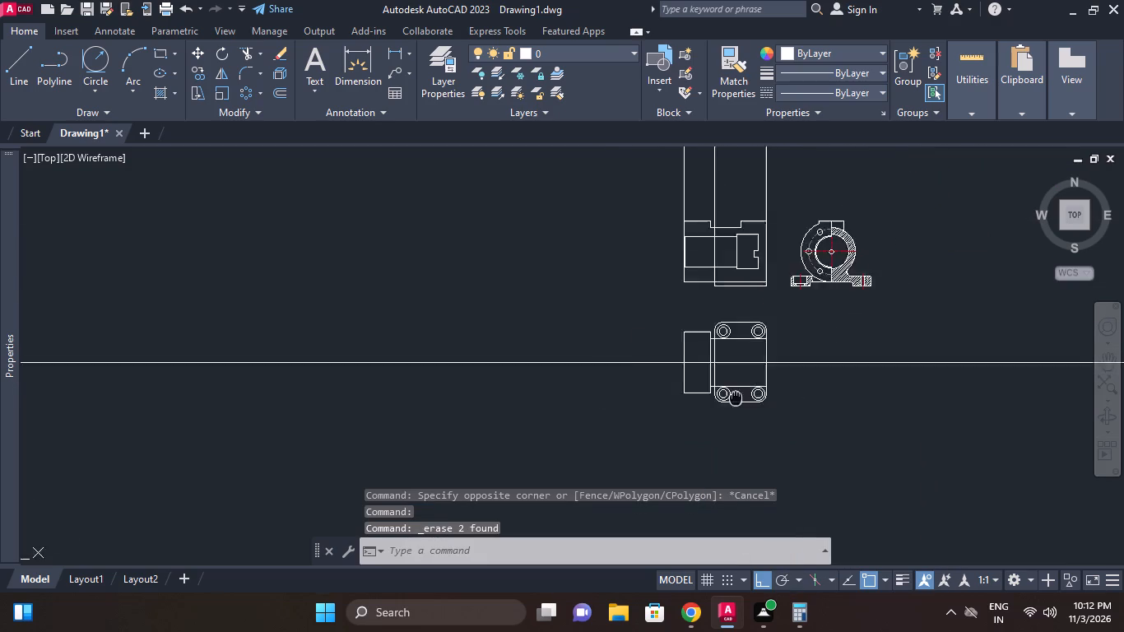
middle_click_drag(657, 407, 646, 413)
middle_click_drag(701, 392, 722, 443)
left_click(704, 235)
left_click(614, 202)
right_click(614, 202)
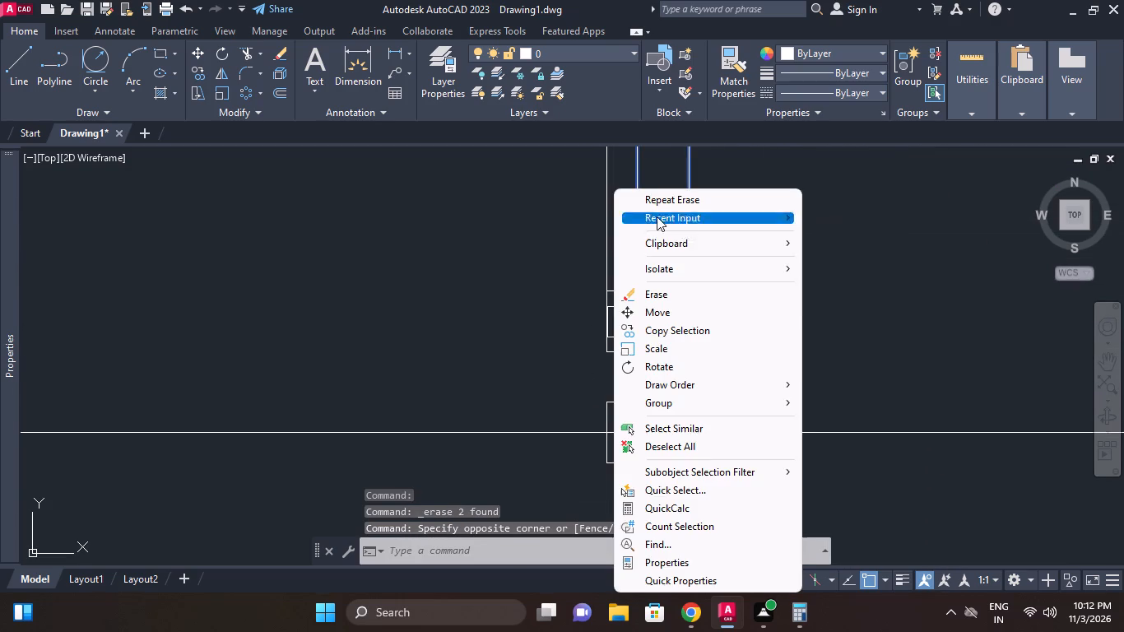
left_click(581, 229)
left_click(597, 239)
left_click(613, 231)
left_click(602, 220)
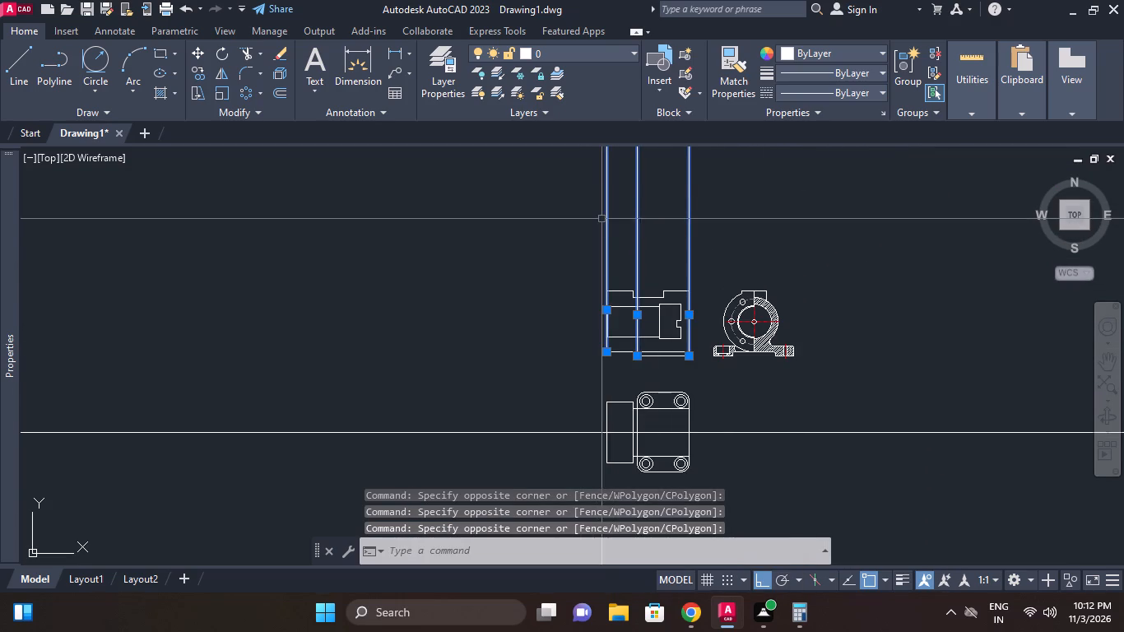
right_click(601, 219)
left_click(640, 291)
scroll(765, 244, "down", 1)
scroll(774, 326, "up", 2)
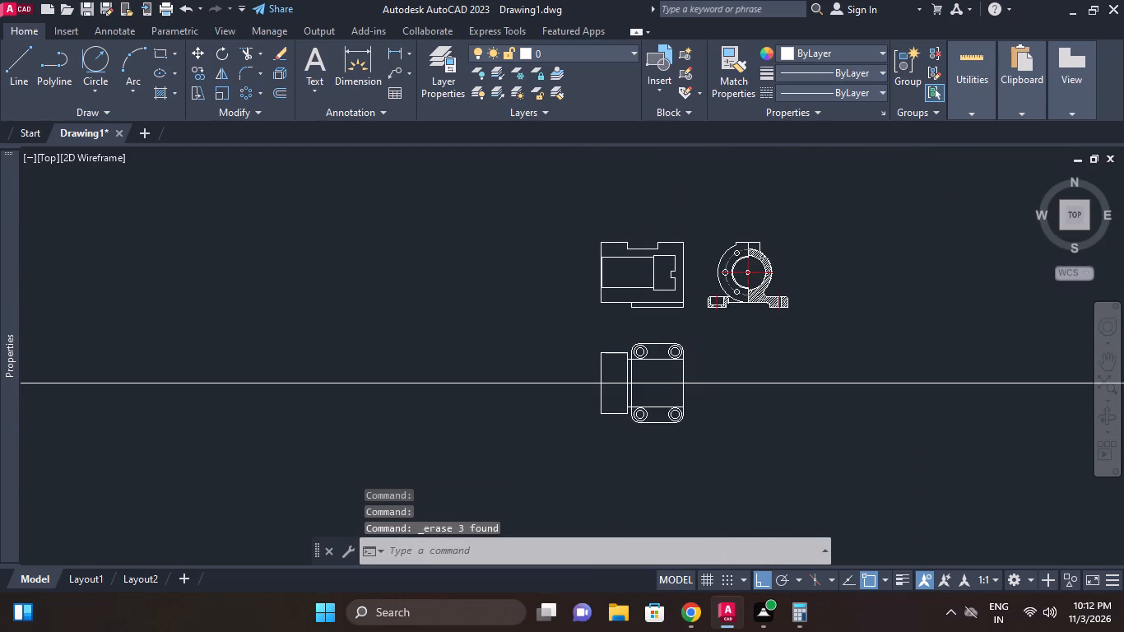
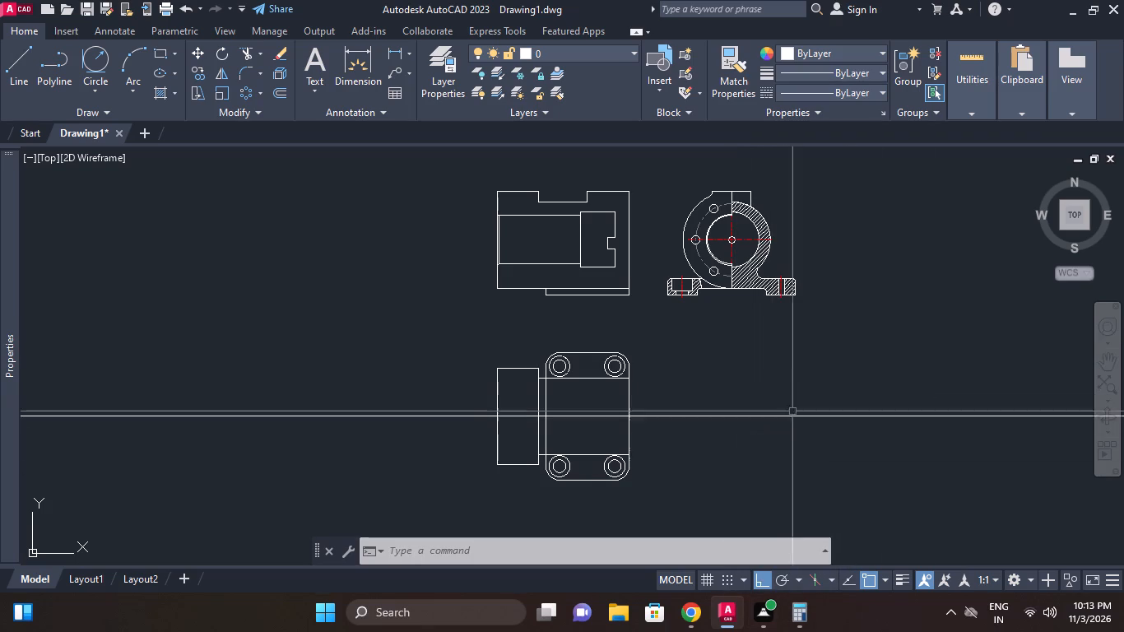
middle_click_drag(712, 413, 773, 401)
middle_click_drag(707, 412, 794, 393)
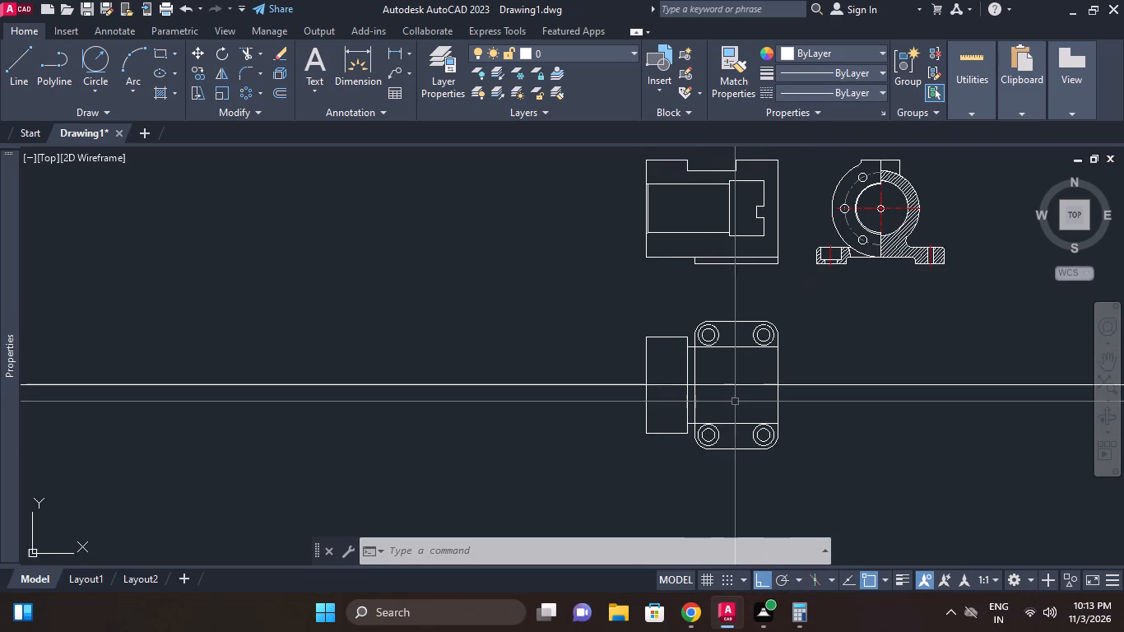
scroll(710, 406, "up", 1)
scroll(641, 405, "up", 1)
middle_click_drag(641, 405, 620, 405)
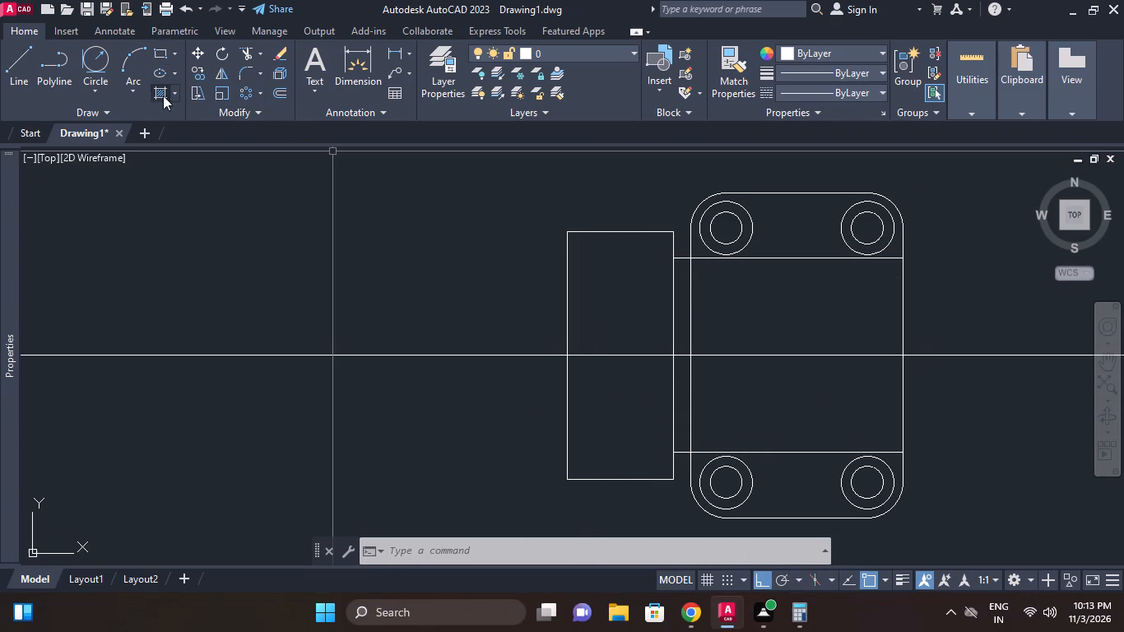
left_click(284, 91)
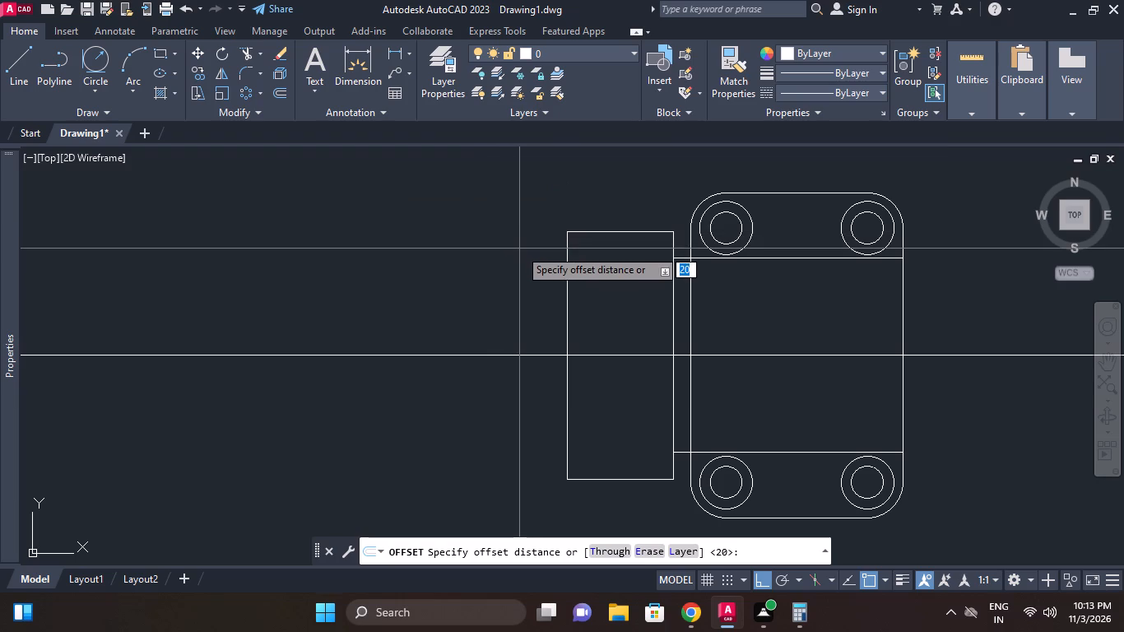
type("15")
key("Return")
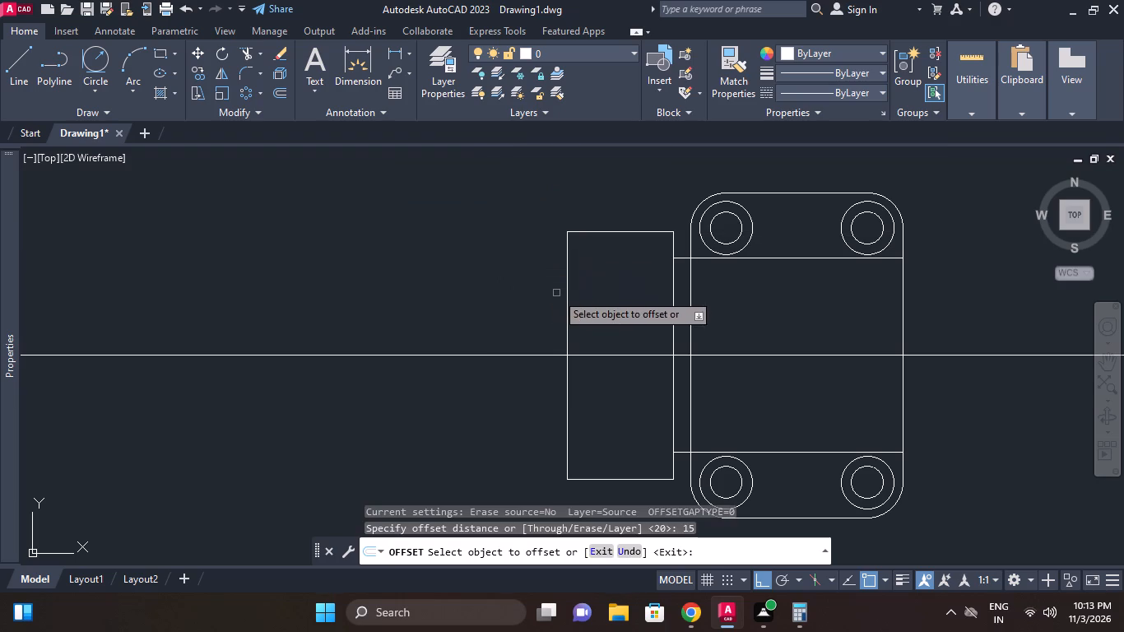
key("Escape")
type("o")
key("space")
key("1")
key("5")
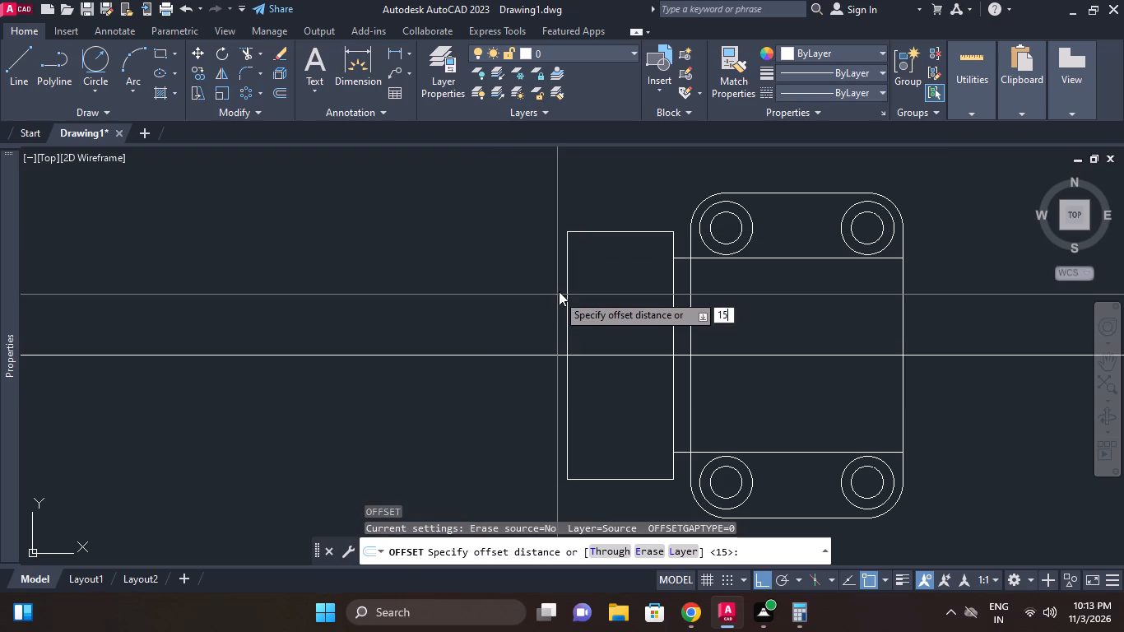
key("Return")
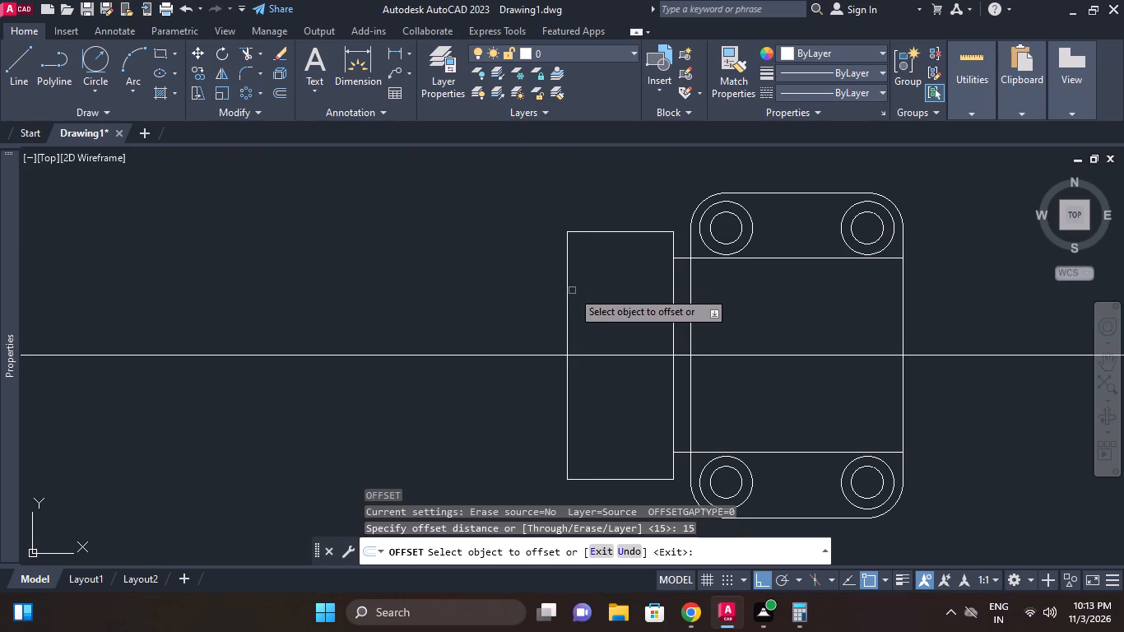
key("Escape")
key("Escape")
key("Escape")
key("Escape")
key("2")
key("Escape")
Offset the left edge of the top view's narrow left block inward by 15 mm.
key("o")
key("space")
type("15")
key("space")
left_click(565, 282)
left_click(597, 265)
key("Escape")
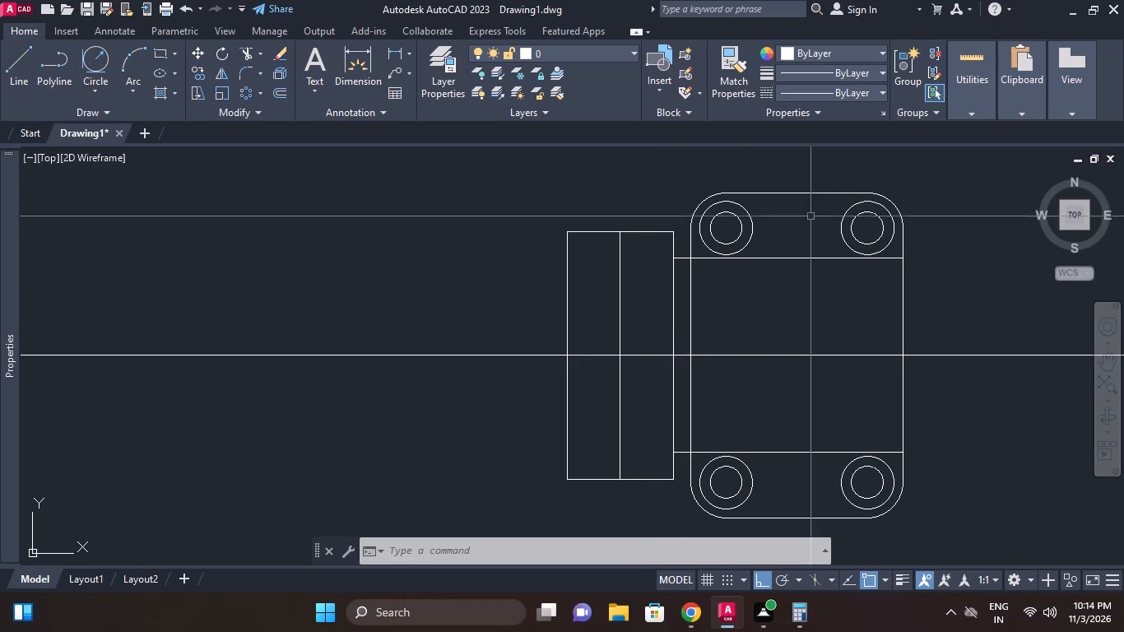
Draw a 24 mm diameter circle where the left block's offset line crosses the horizontal construction line.
key("c")
key("space")
left_click(624, 356)
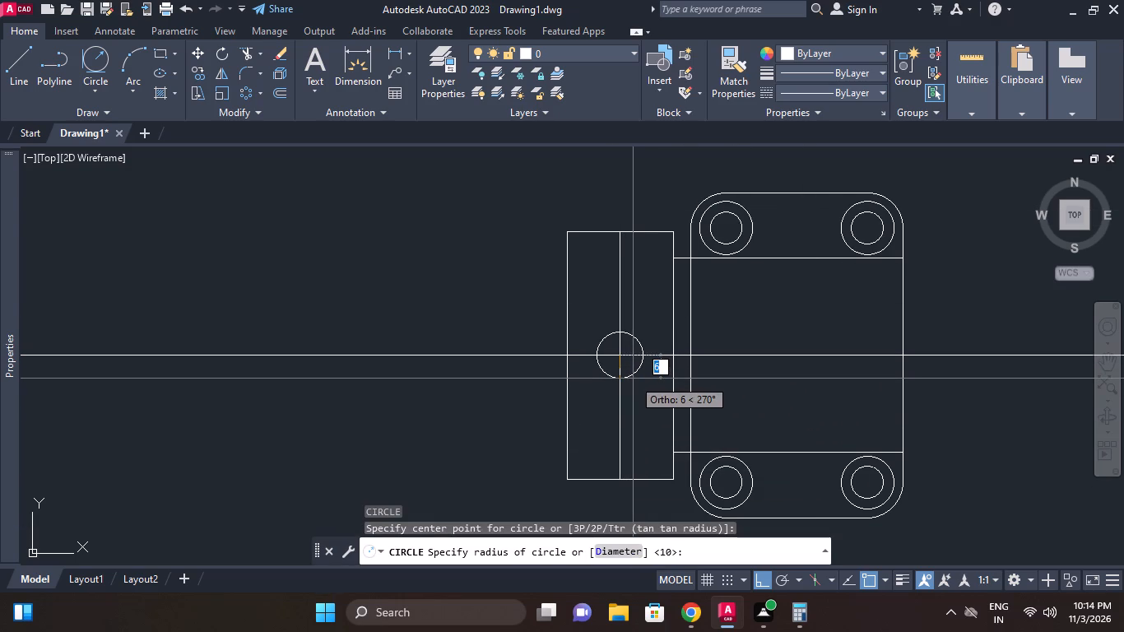
type("d 24")
key("space")
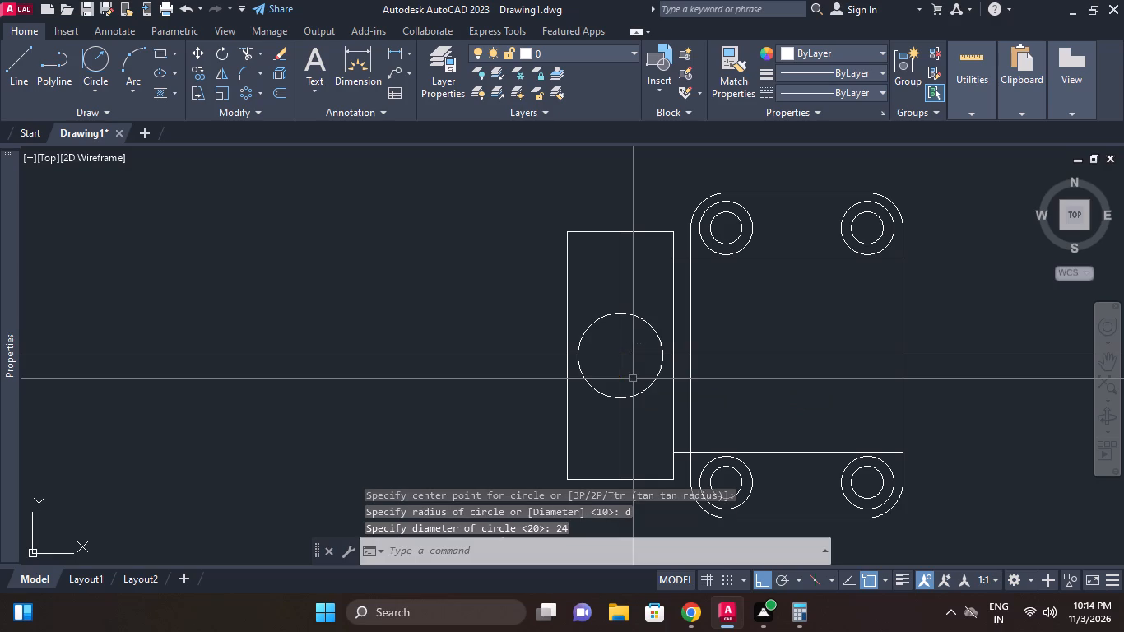
Draw a concentric 8 mm diameter circle at the centre of the 24 mm circle.
middle_click_drag(663, 358, 680, 330)
middle_click(667, 340)
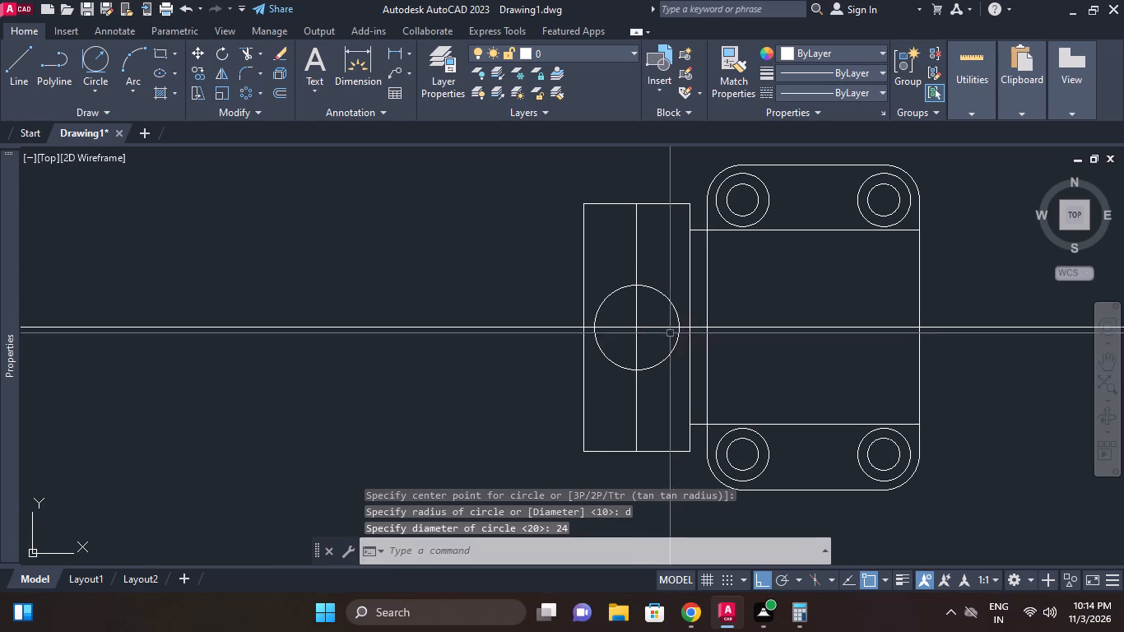
key("space")
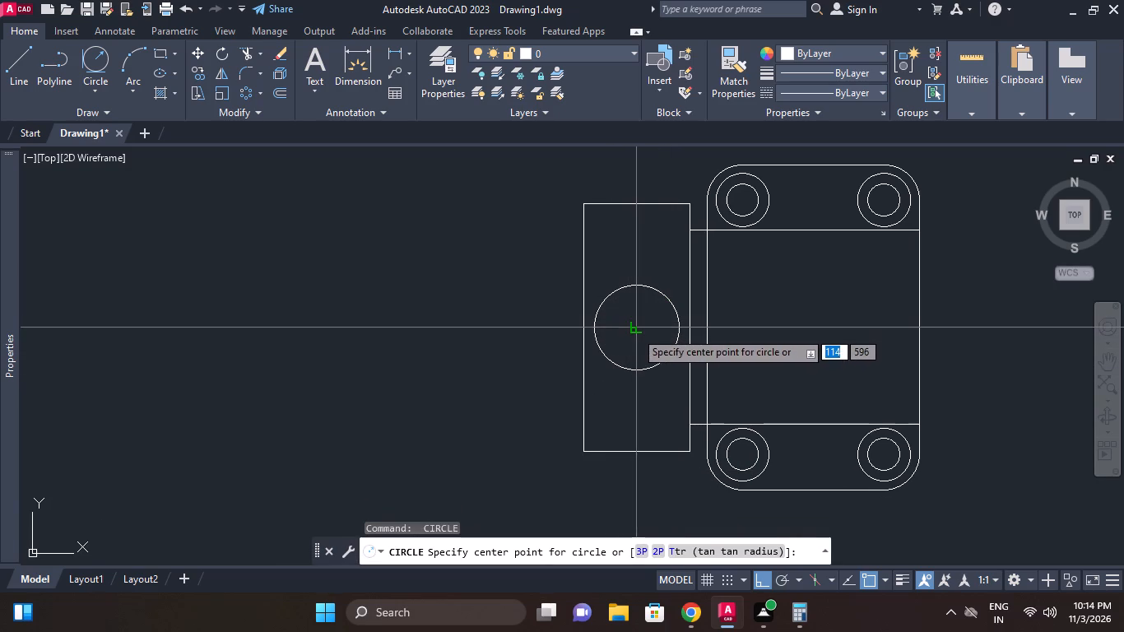
left_click(635, 331)
type("d 8")
key("space")
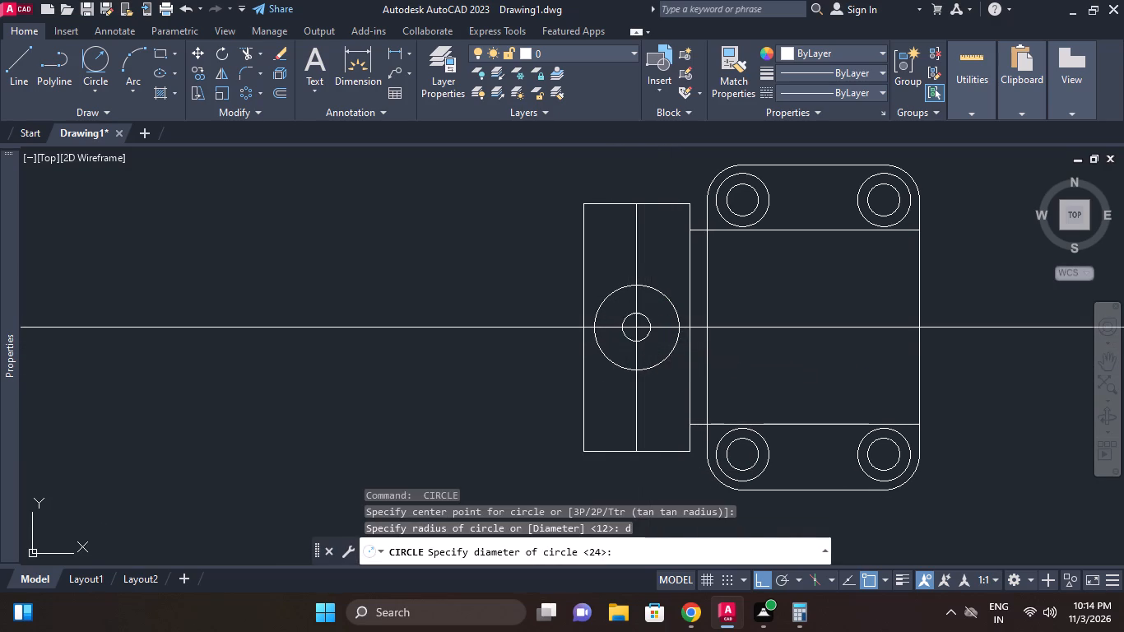
Draw a concentric 4 mm diameter circle inside the 8 mm circle.
scroll(643, 340, "up", 2)
key("space")
left_click(626, 309)
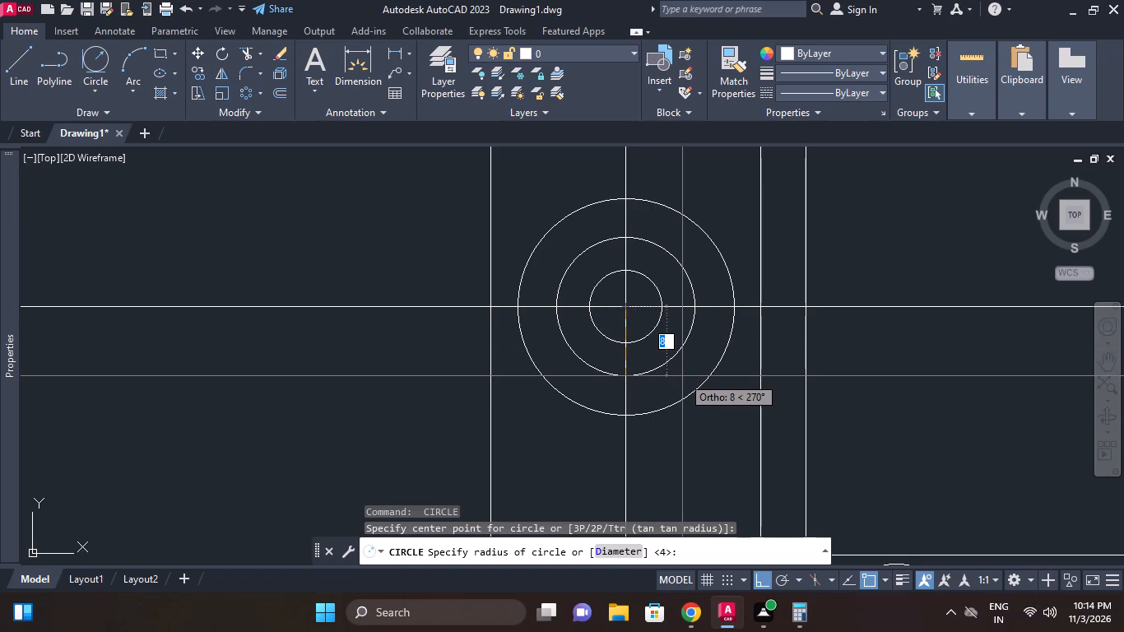
type("d 4")
key("space")
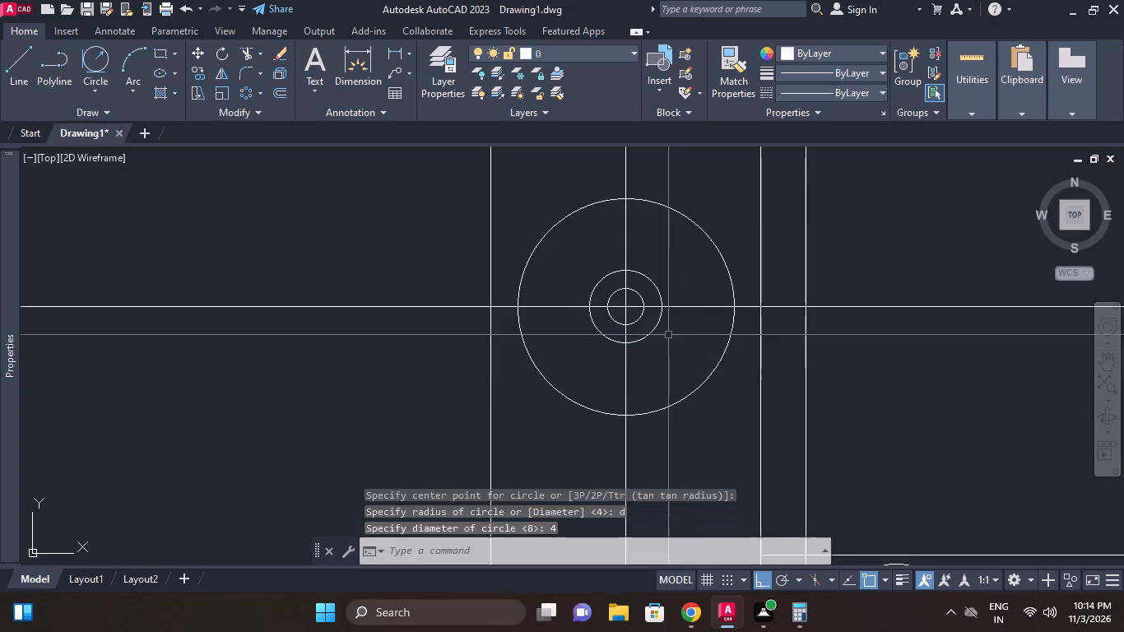
key("Escape")
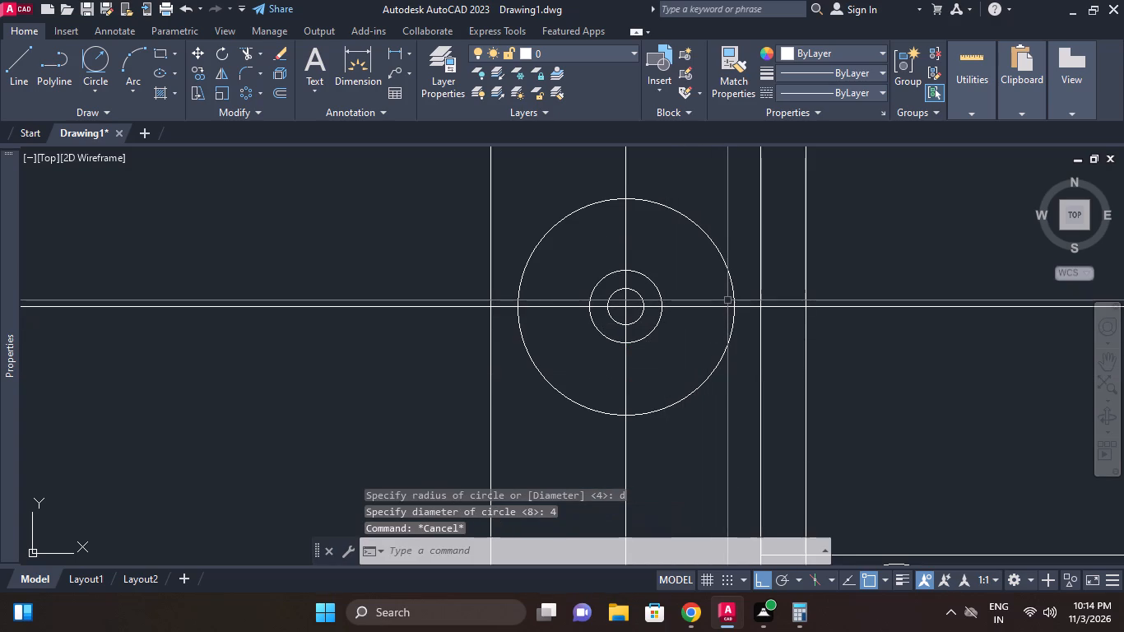
key("Escape")
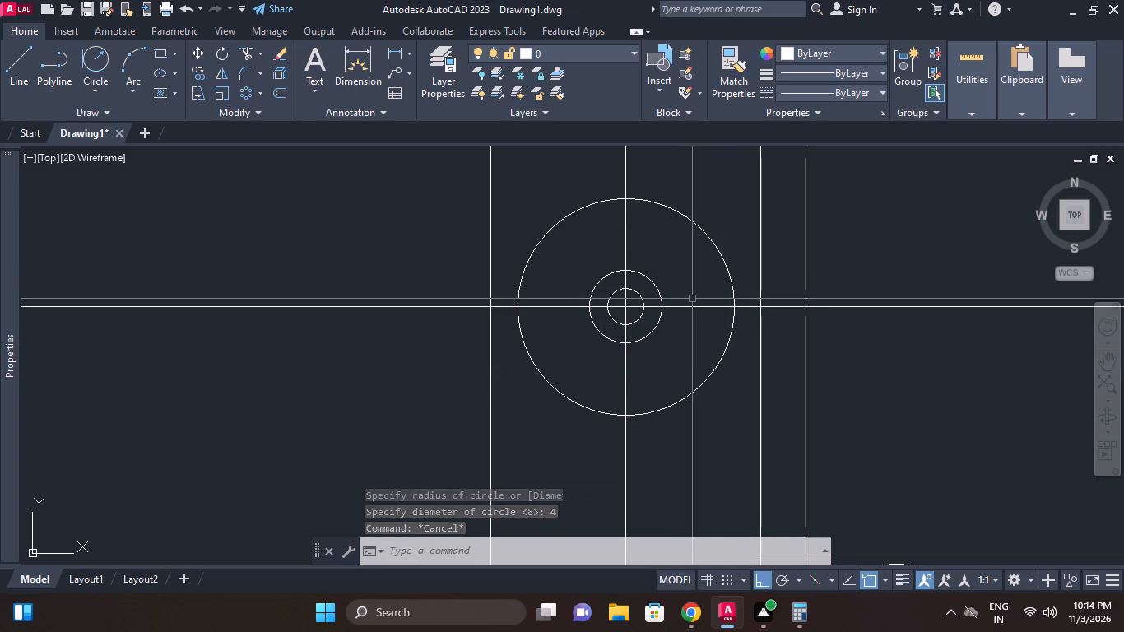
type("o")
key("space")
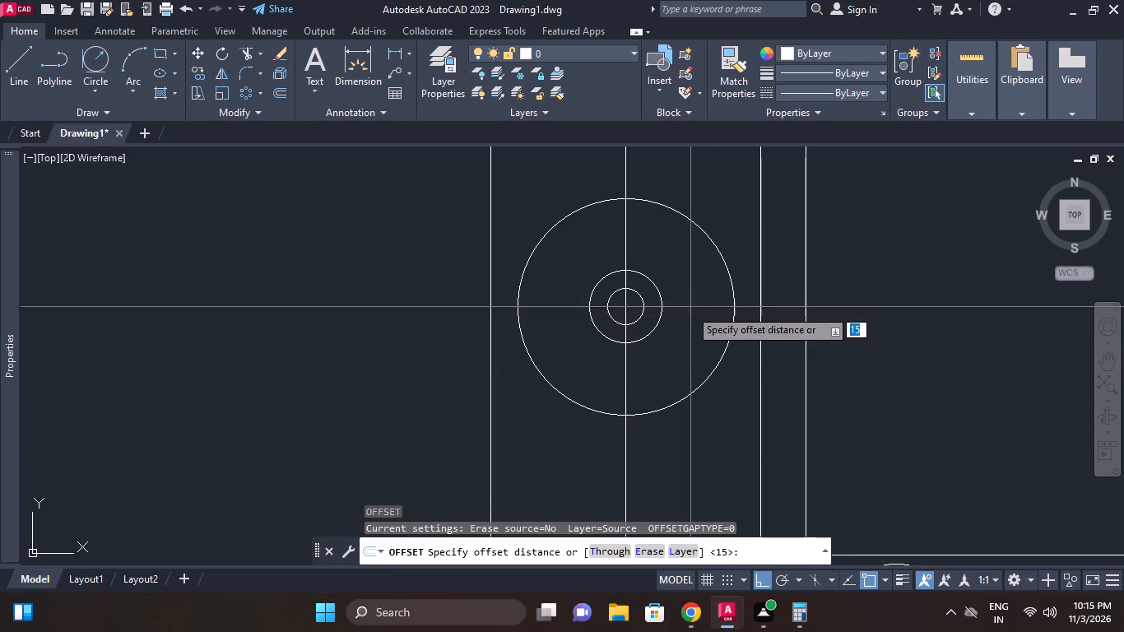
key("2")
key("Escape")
Offset the 8 mm diameter circle outward by 1 mm.
type("o 1")
key("space")
left_click(656, 282)
left_click(669, 261)
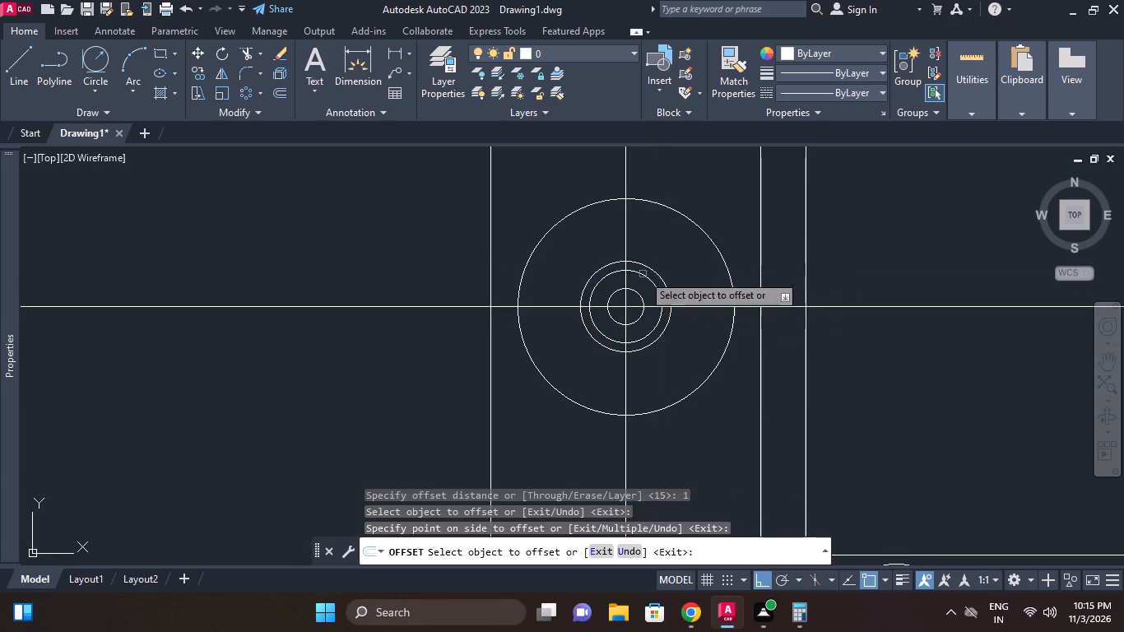
key("Escape")
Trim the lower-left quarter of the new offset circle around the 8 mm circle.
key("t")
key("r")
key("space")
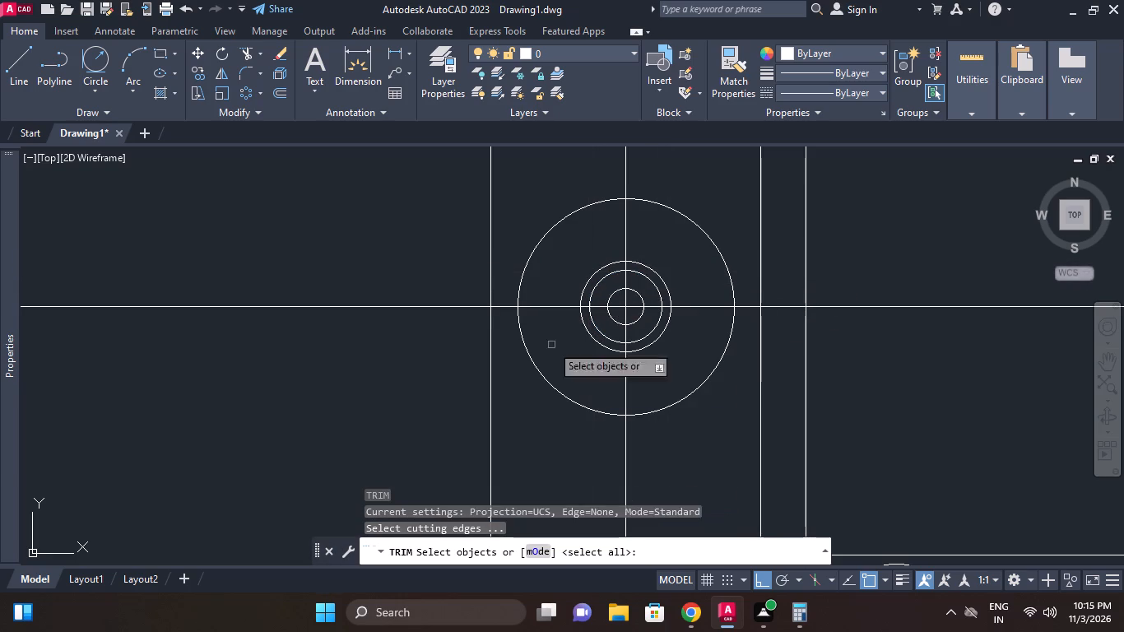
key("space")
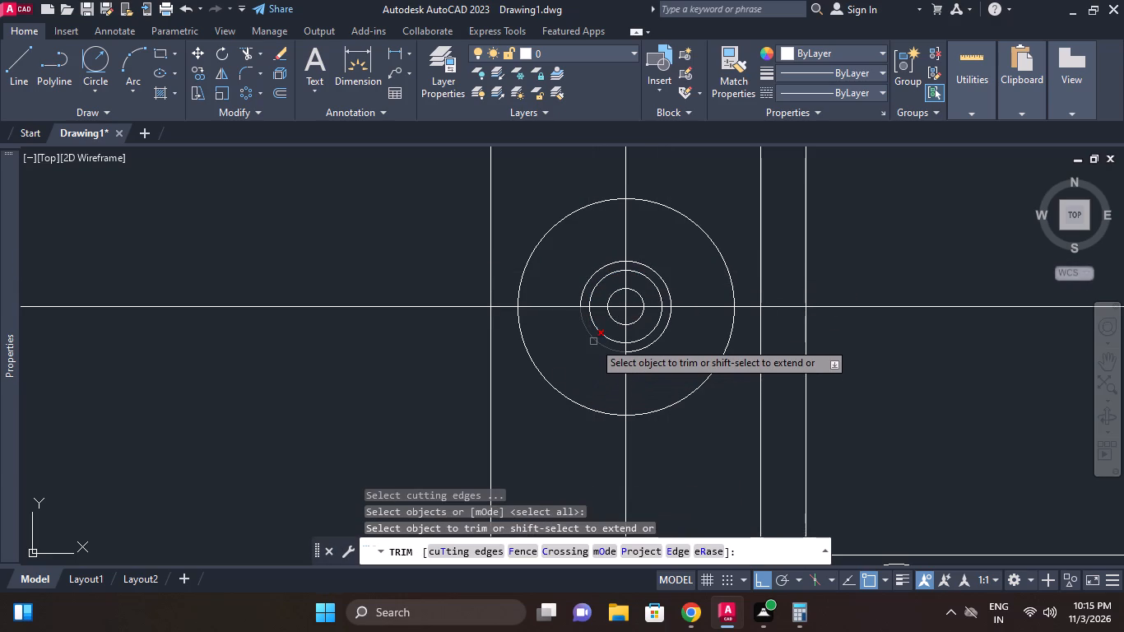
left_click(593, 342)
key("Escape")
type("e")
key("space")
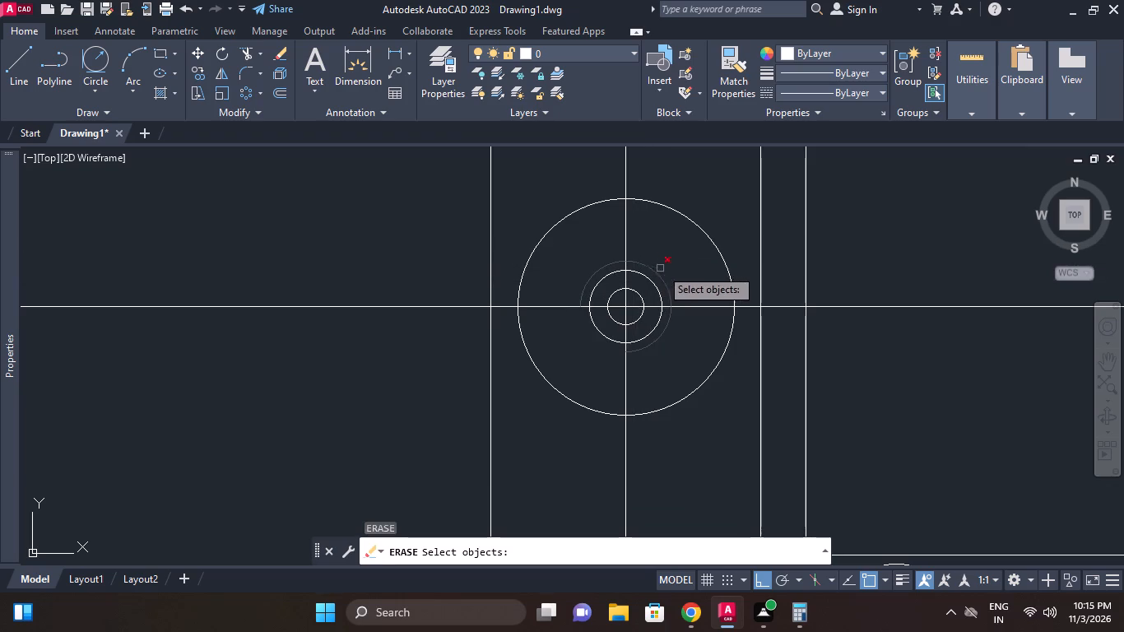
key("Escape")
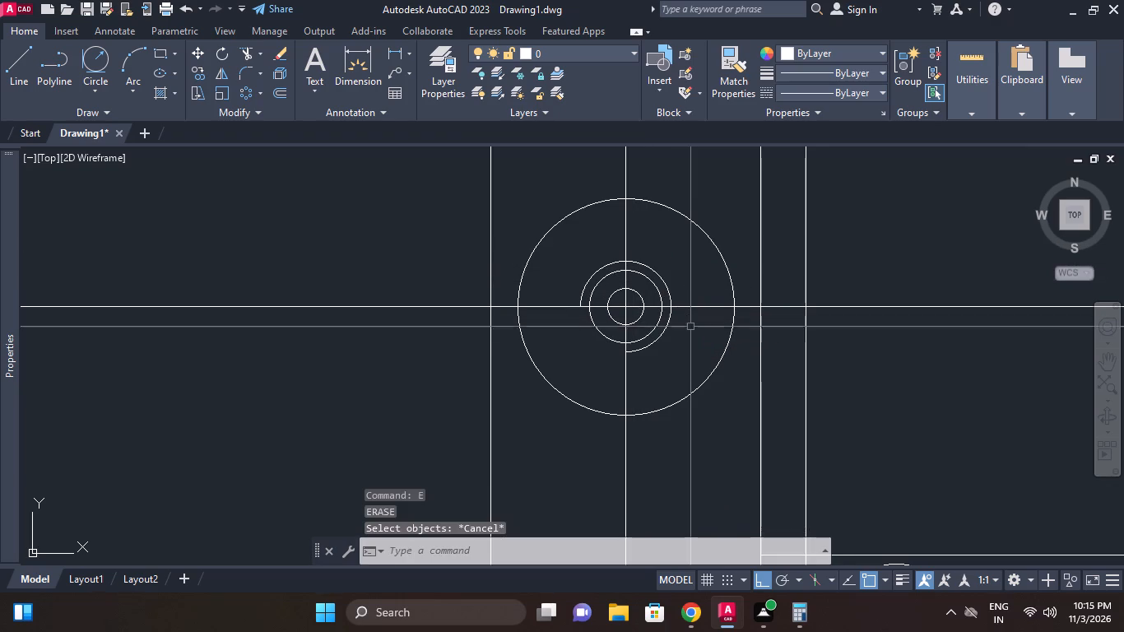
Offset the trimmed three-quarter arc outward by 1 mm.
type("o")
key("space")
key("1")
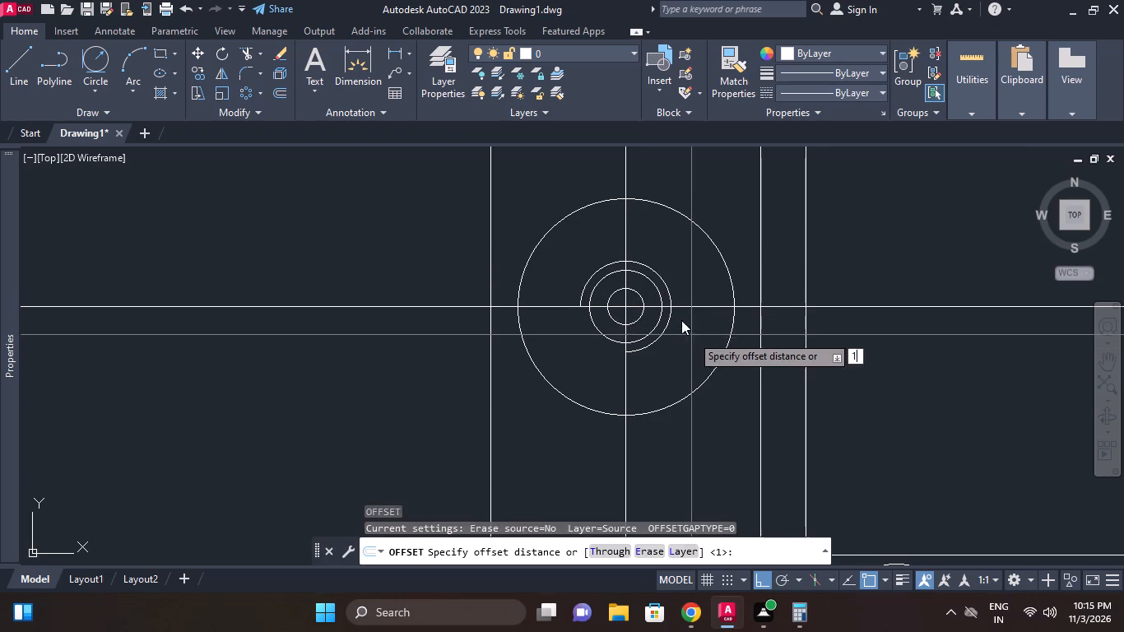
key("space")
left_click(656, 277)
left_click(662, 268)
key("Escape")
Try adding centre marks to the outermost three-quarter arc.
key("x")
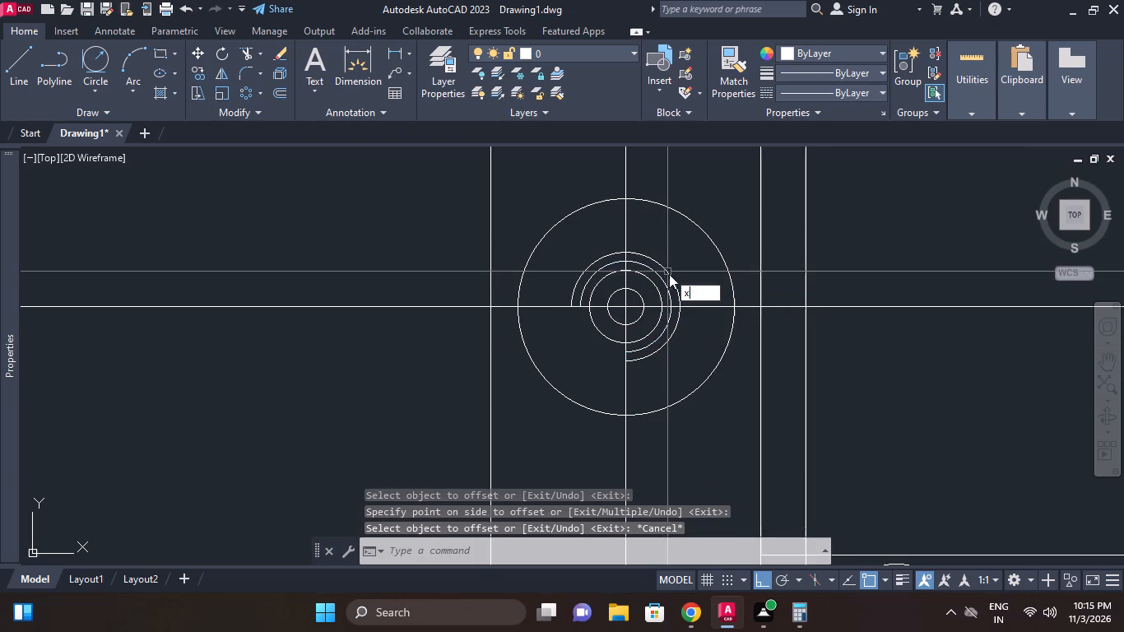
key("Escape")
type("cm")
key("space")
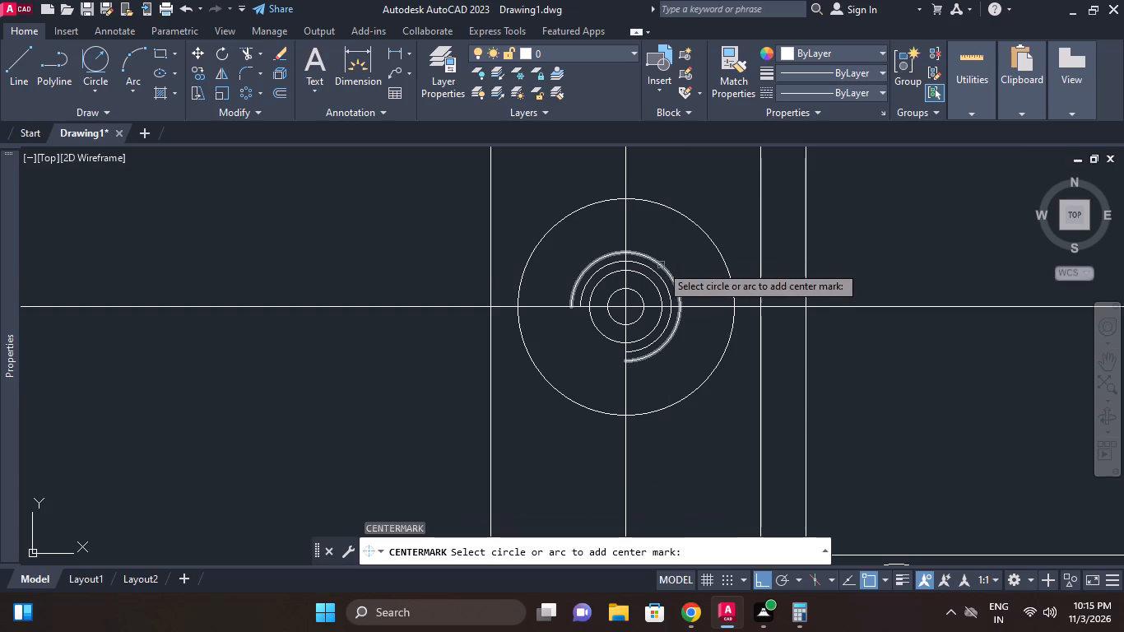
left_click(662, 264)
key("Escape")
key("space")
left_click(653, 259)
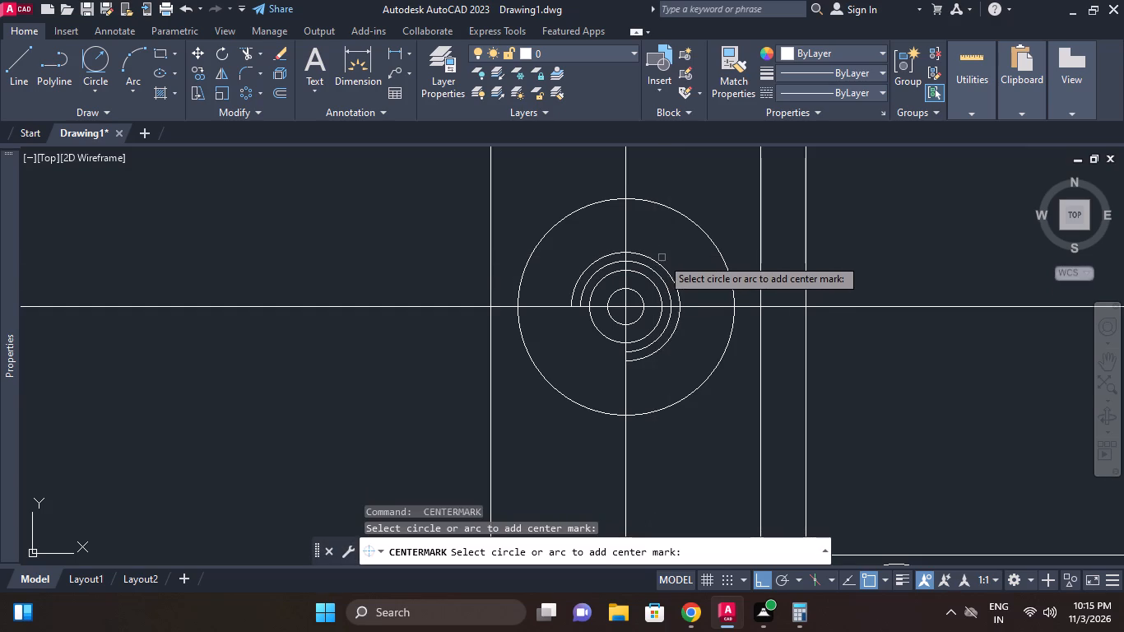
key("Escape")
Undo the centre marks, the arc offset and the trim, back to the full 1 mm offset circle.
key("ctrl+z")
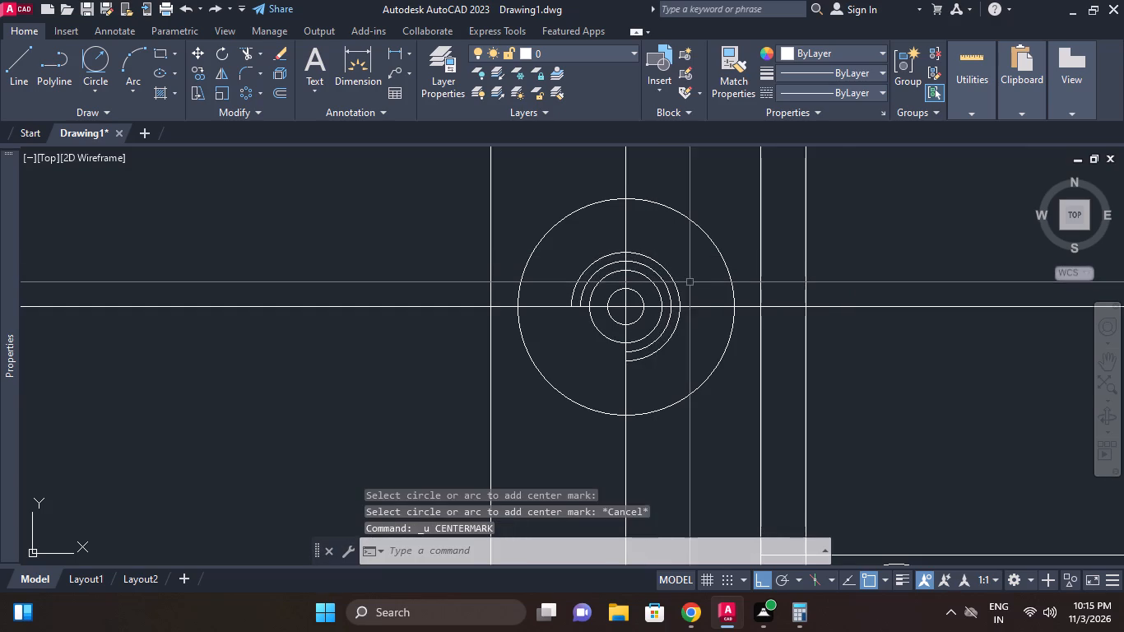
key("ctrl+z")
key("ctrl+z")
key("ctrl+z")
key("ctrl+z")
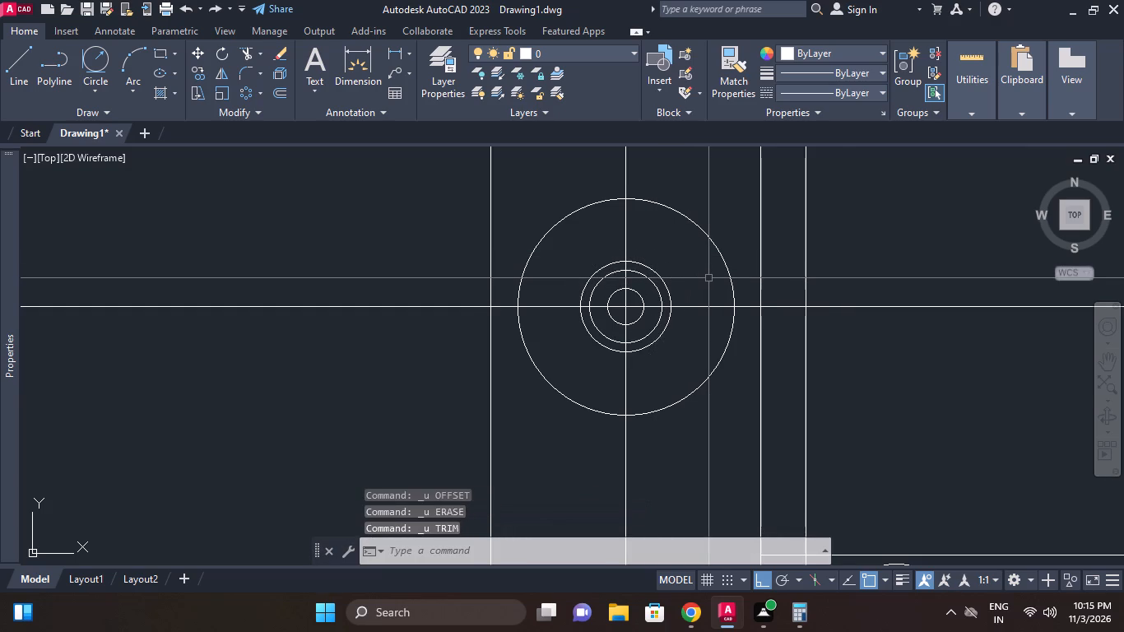
Offset the full circle just outside the 8 mm circle outward by 1 mm.
type("o")
key("space")
key("1")
key("space")
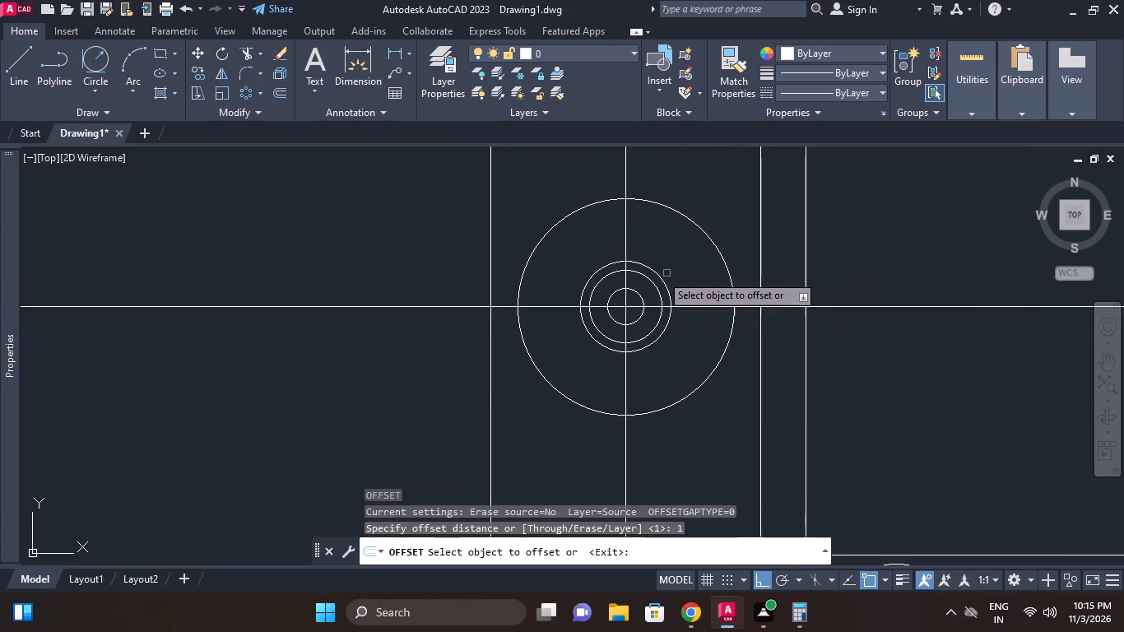
left_click(663, 279)
left_click(683, 258)
key("Escape")
Add a centre mark to the newly offset outer circle of the small concentric group.
key("x")
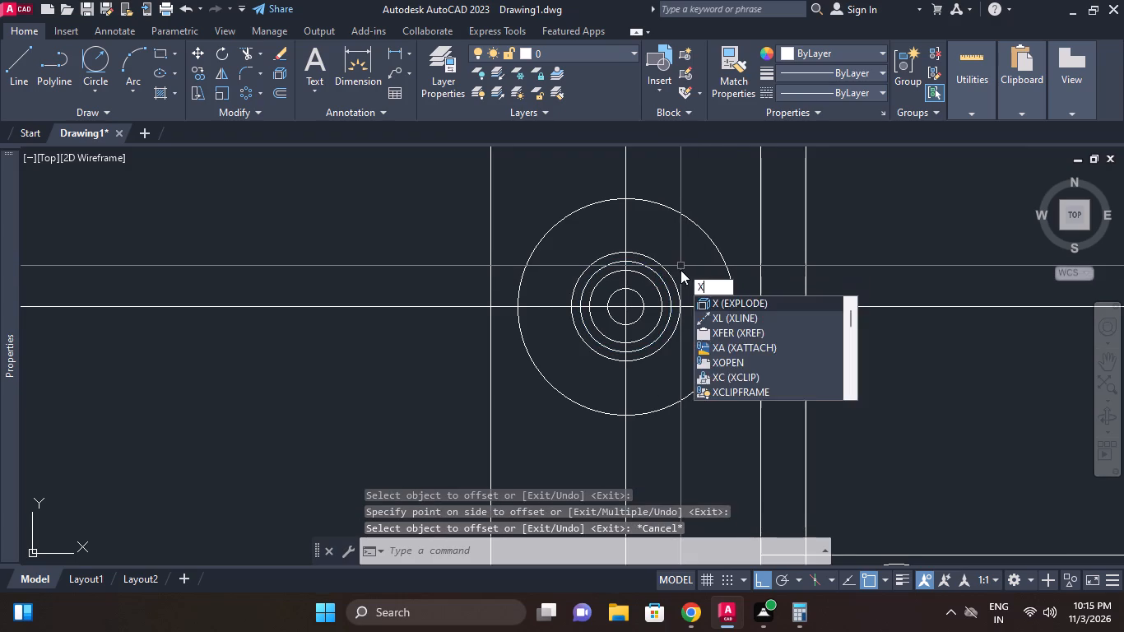
key("c")
key("Escape")
key("c")
type("m")
key("space")
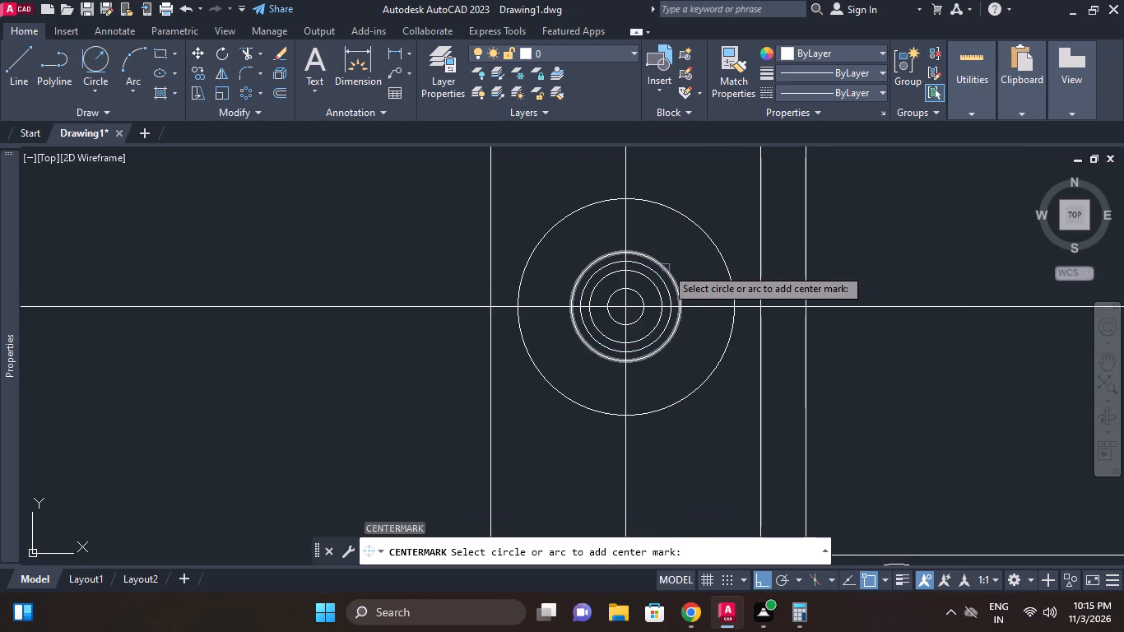
left_click(668, 269)
key("Escape")
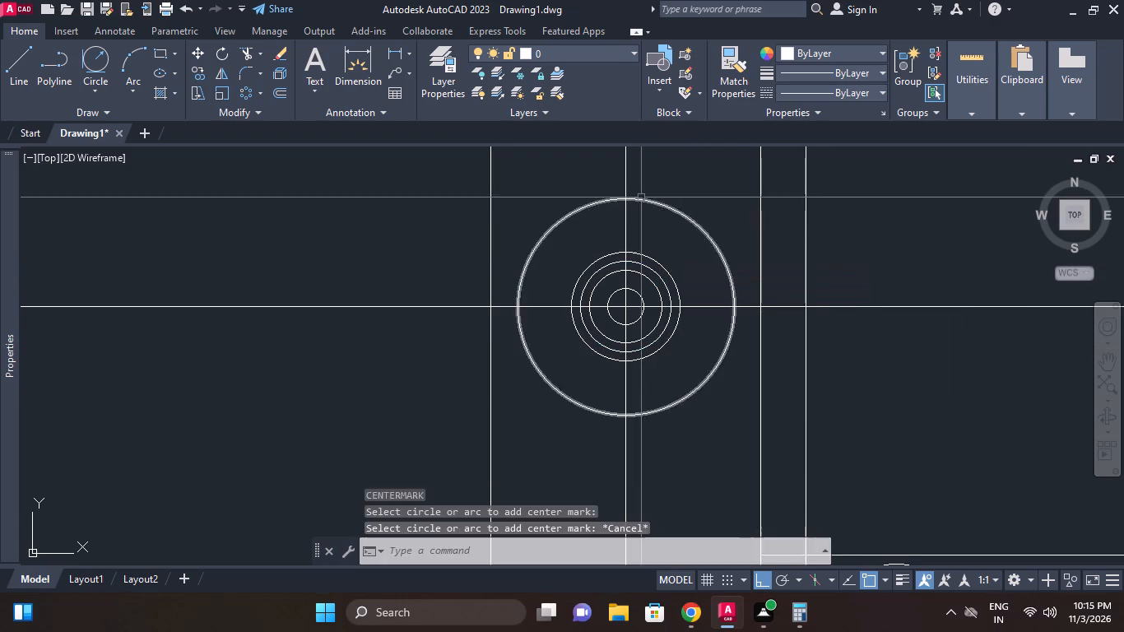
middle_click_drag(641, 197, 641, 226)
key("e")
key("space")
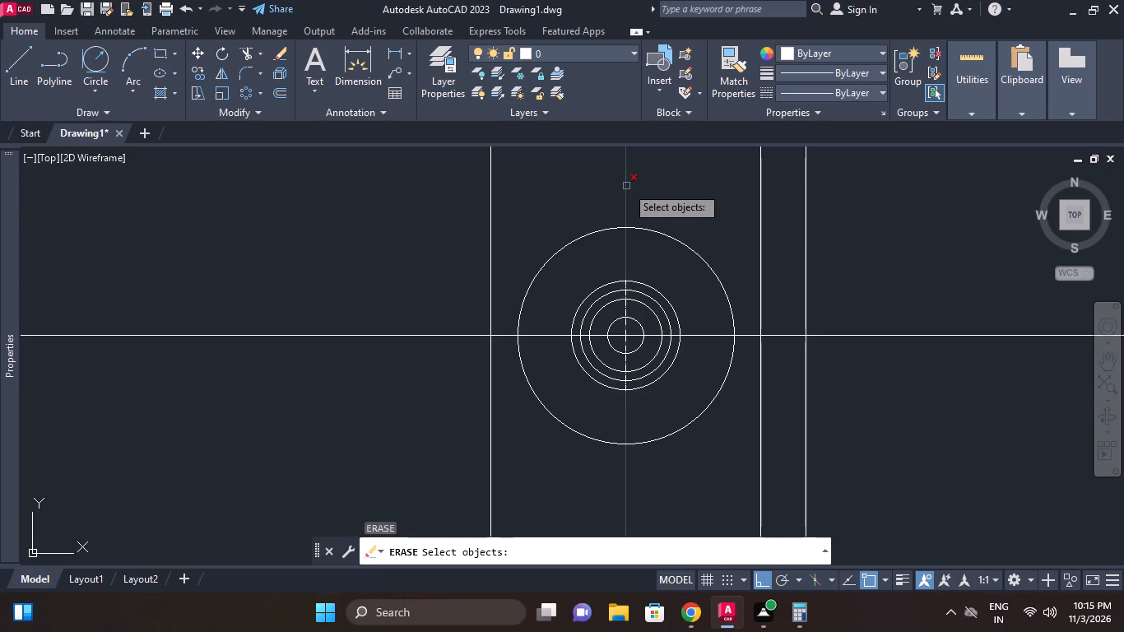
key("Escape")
Trim the lower-left quarter of the first offset circle, the one directly around the 8 mm circle.
scroll(599, 374, "up", 1)
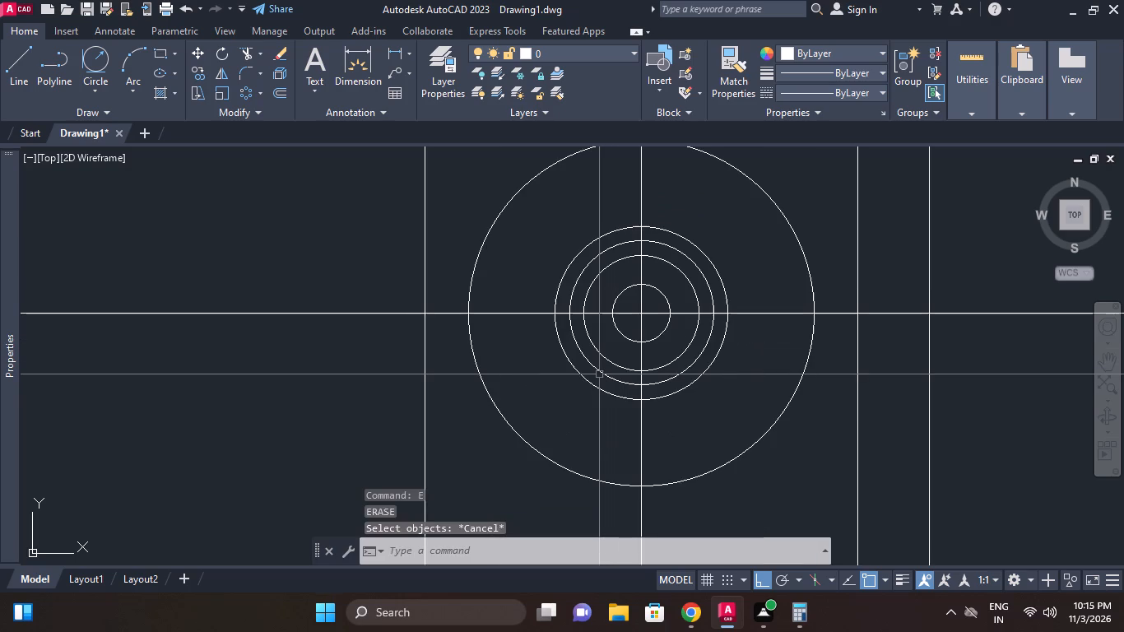
type("tr")
key("space")
key("space")
left_click(597, 369)
key("Escape")
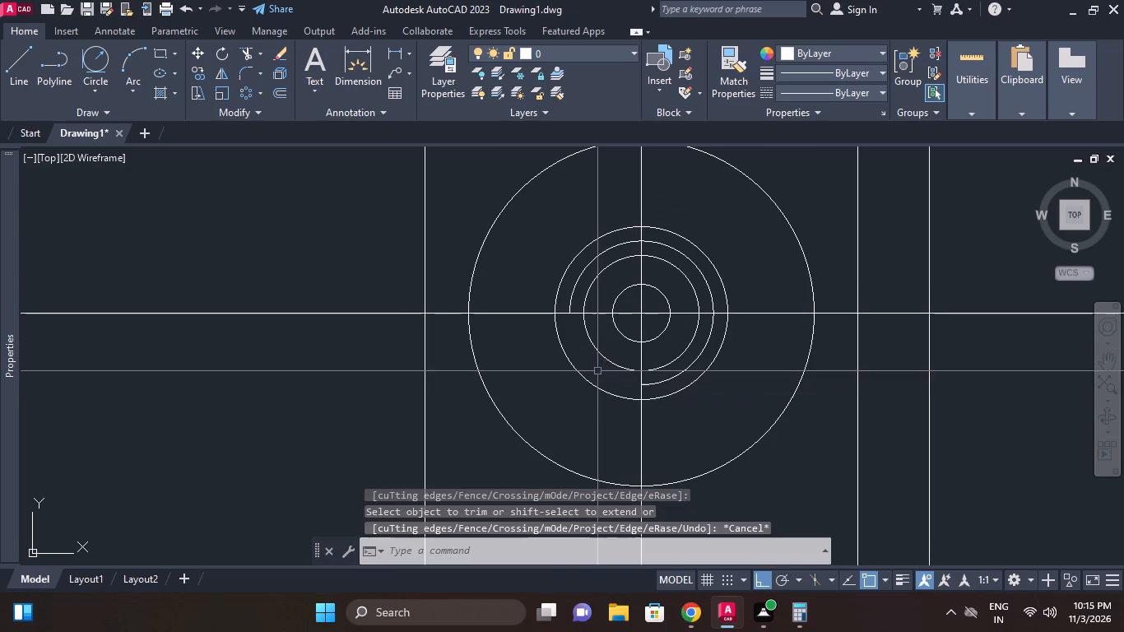
Erase the full offset circle just outside the three-quarter arc in the left block.
left_click(594, 381)
key("e")
key("space")
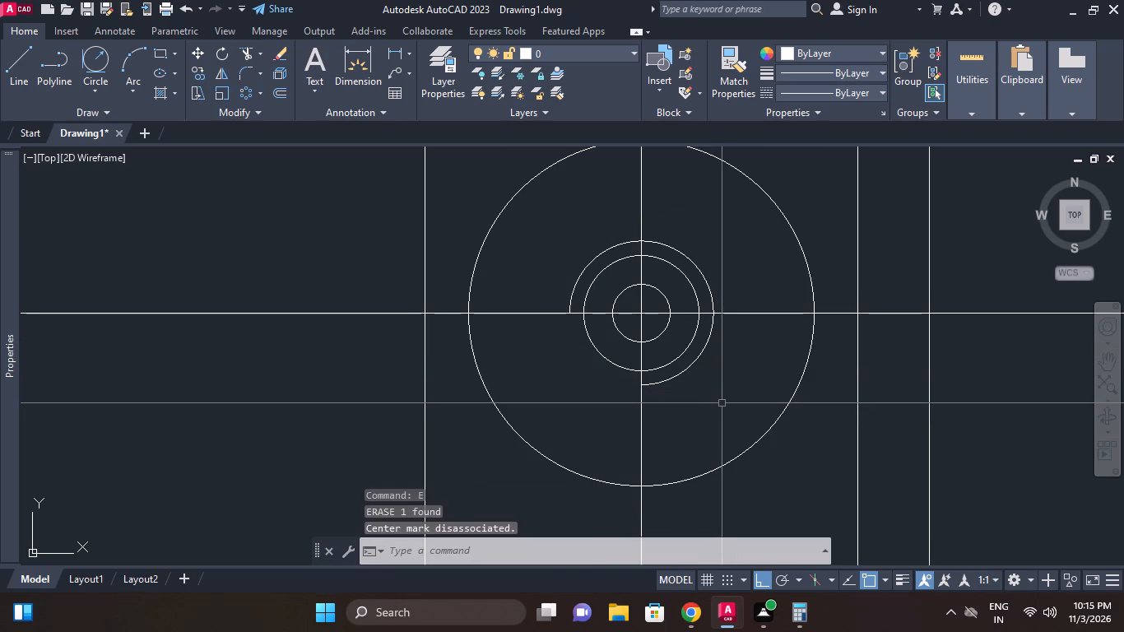
Draw a circle of radius 14 mm centred on the left block's concentric group.
middle_click_drag(727, 394, 743, 367)
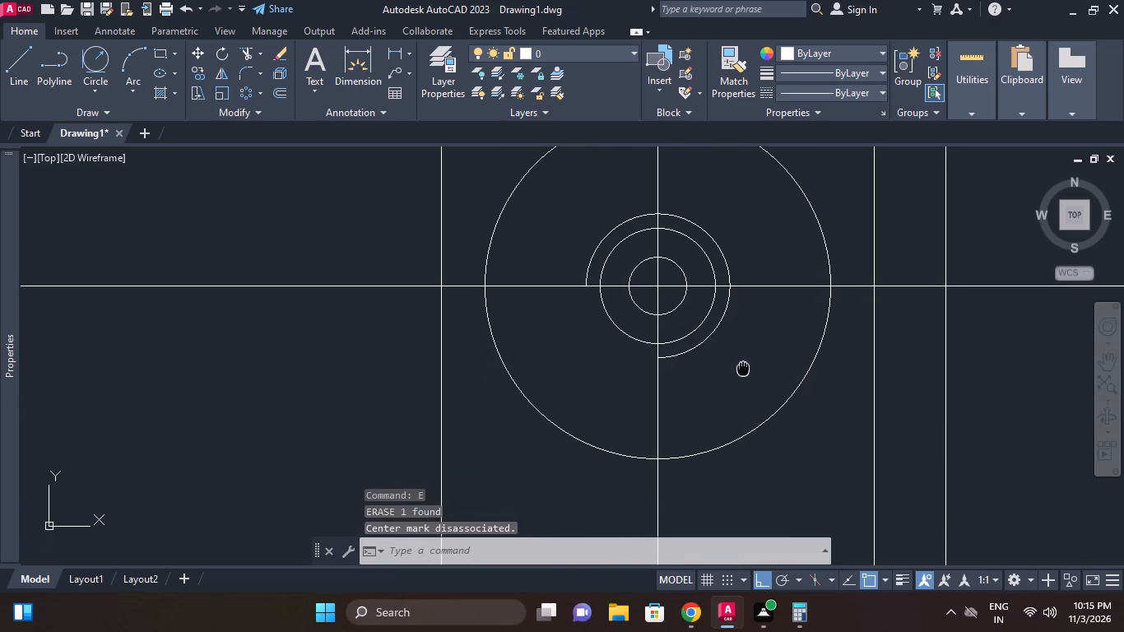
middle_click_drag(743, 367, 745, 365)
key("c")
key("space")
left_click(662, 283)
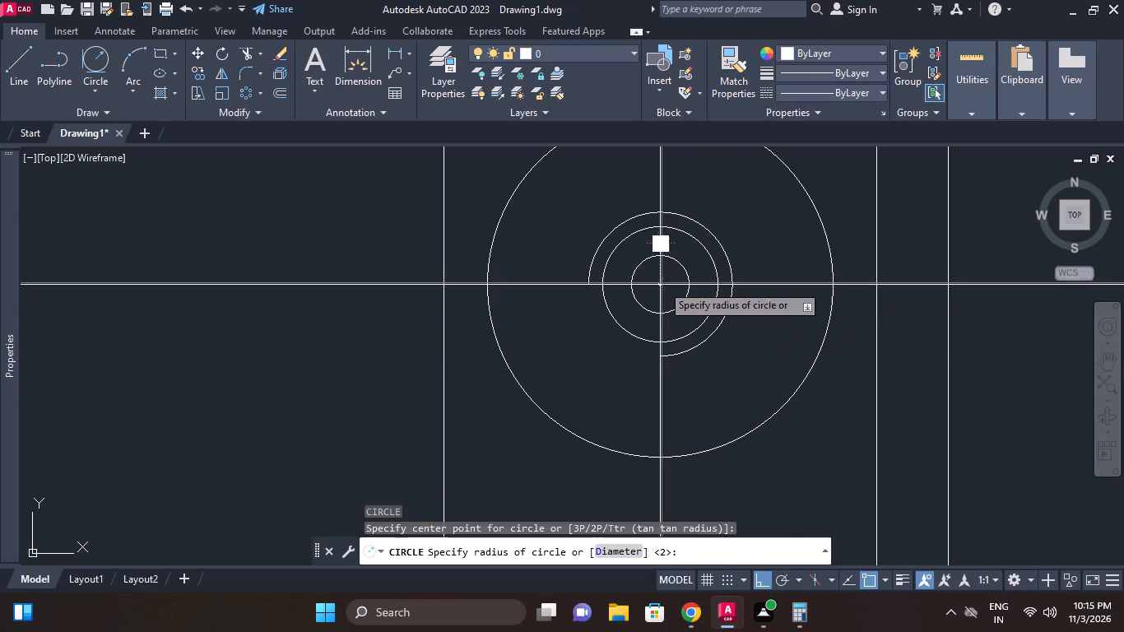
key("1")
key("4")
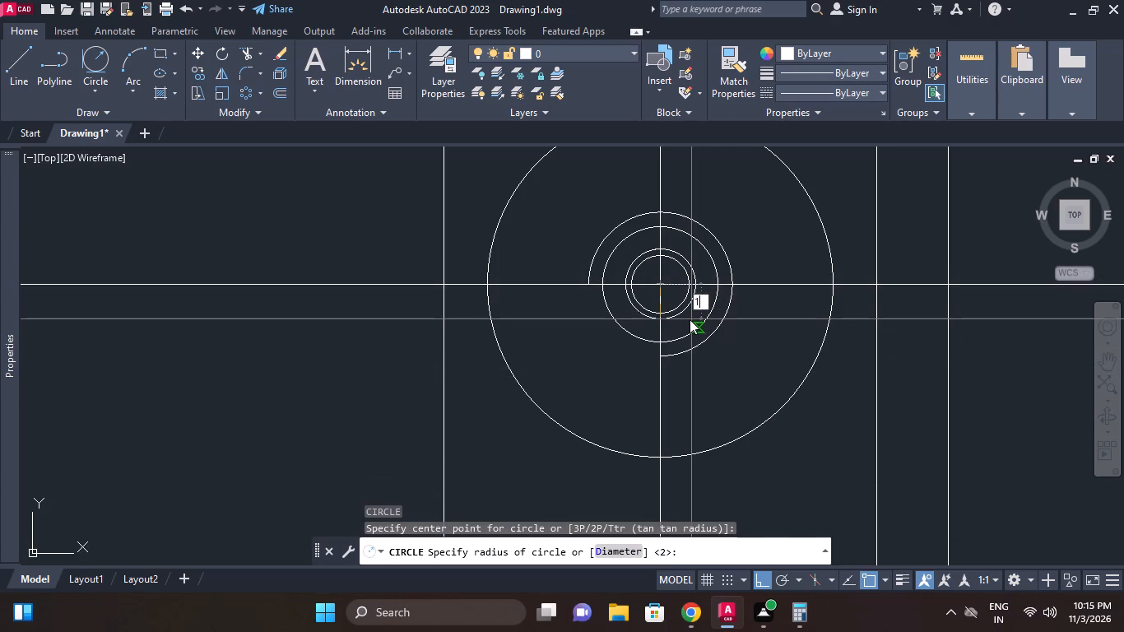
key("Return")
Draw horizontal lines from the 14 mm radius circle's top and bottom points leftward past the block's left edge.
scroll(691, 319, "down", 2)
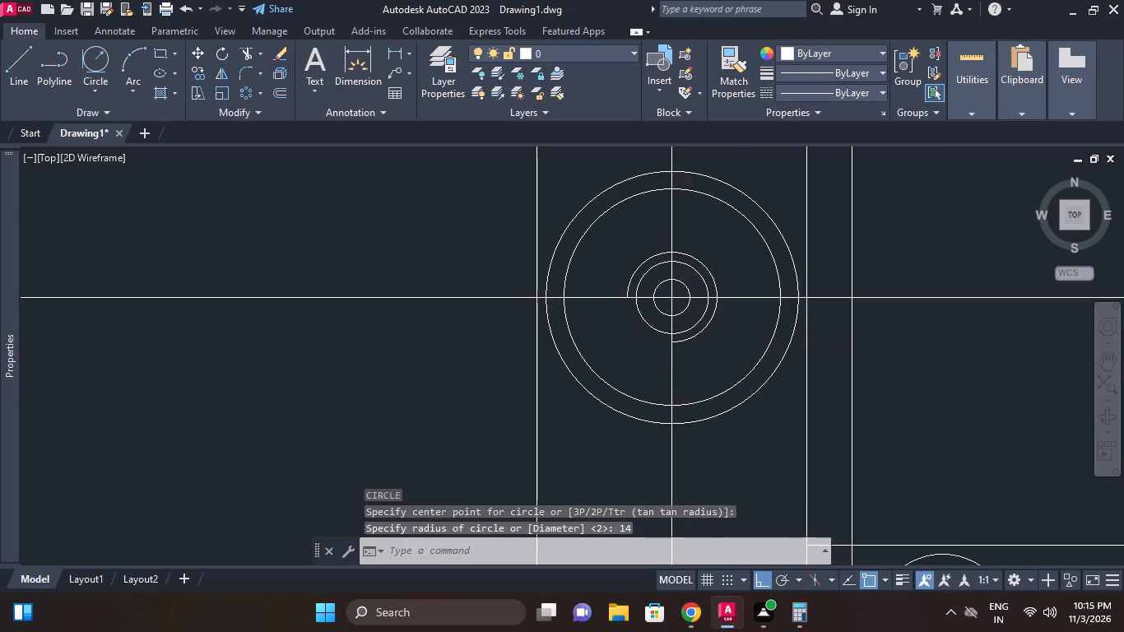
type("l")
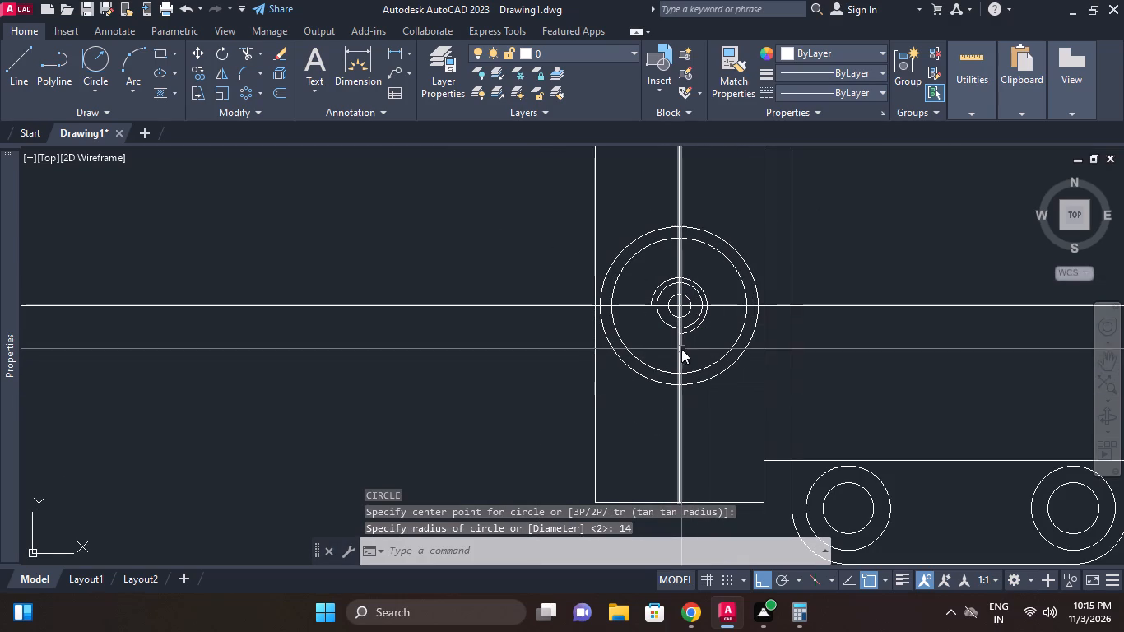
key("space")
middle_click_drag(668, 297, 686, 335)
scroll(699, 255, "up", 1)
left_click(699, 269)
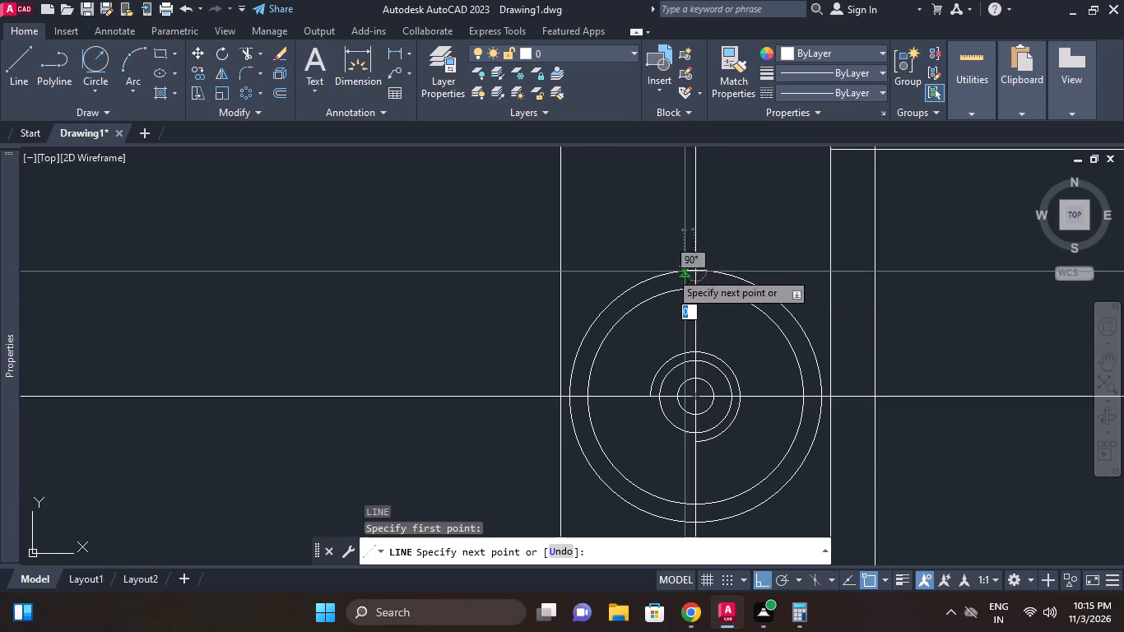
left_click(383, 276)
key("Escape")
key("space")
middle_click_drag(552, 317, 587, 188)
left_click(734, 397)
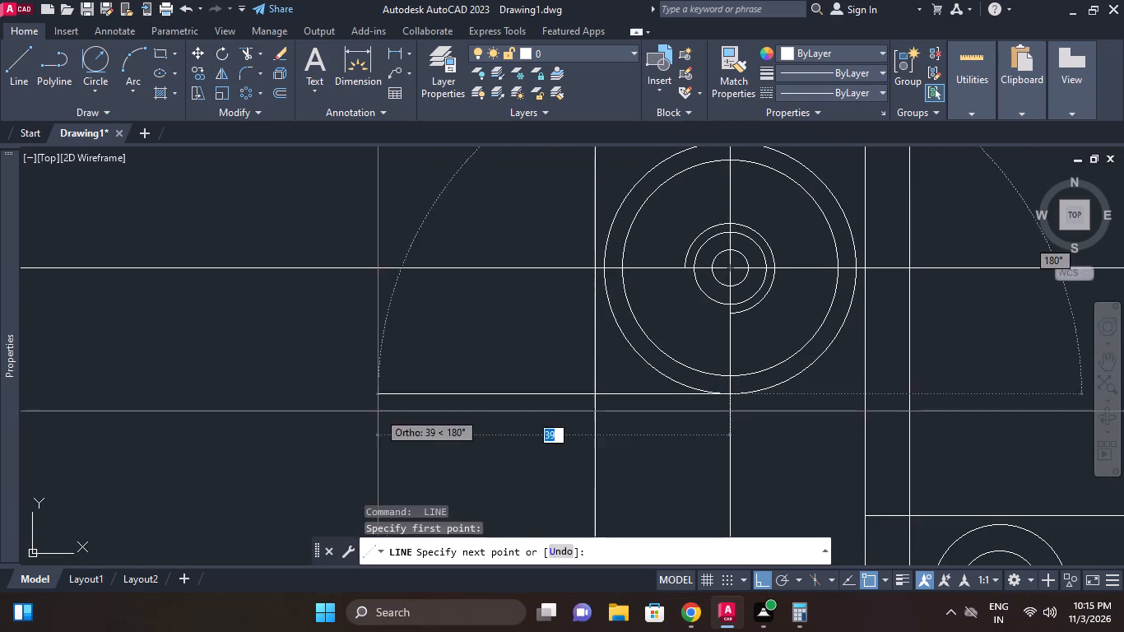
left_click(378, 412)
key("Escape")
middle_click_drag(468, 389, 470, 400)
Trim the two tangent lines at the block's left edge and remove the left half of the 14 mm radius circle.
key("t")
key("r")
key("space")
key("space")
left_click_drag(535, 440, 535, 430)
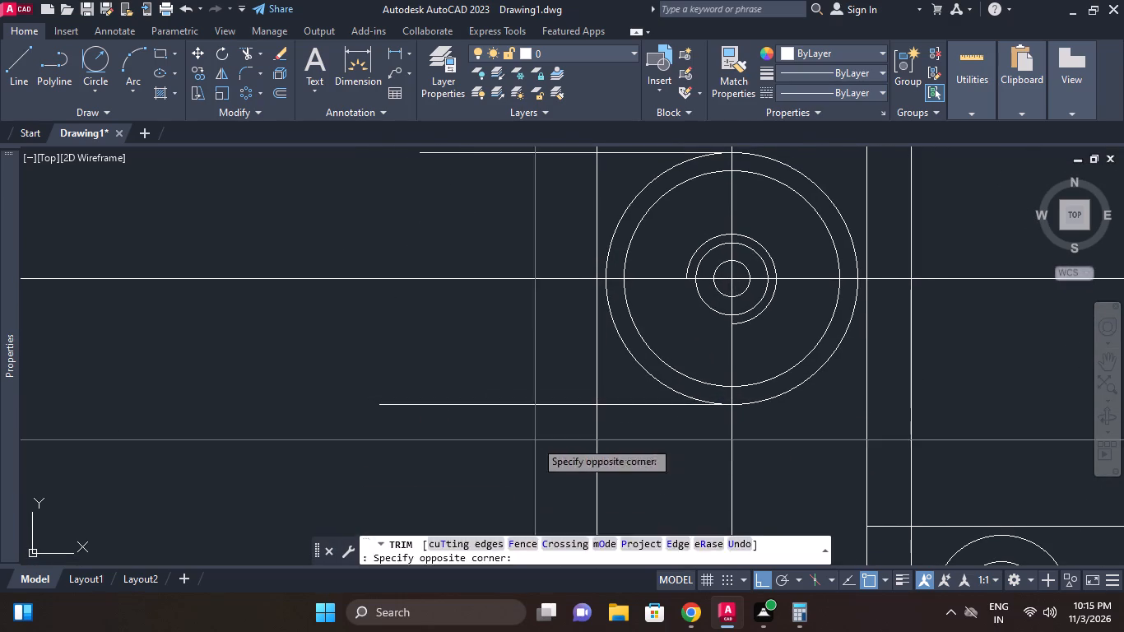
left_click(523, 393)
middle_click_drag(526, 318, 535, 373)
left_click(541, 261)
left_click(552, 175)
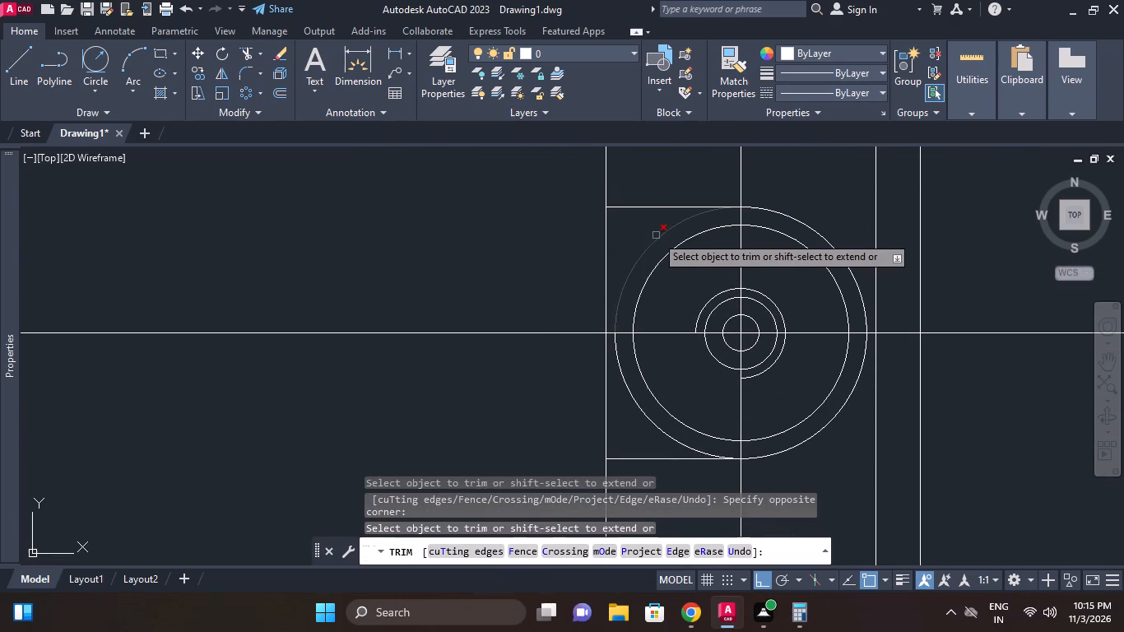
left_click(656, 235)
left_click(623, 355)
left_click(615, 358)
key("Escape")
Offset the vertical centre line through the left circle group 65 mm to the right, into the main body.
scroll(569, 346, "down", 1)
middle_click_drag(569, 346, 564, 346)
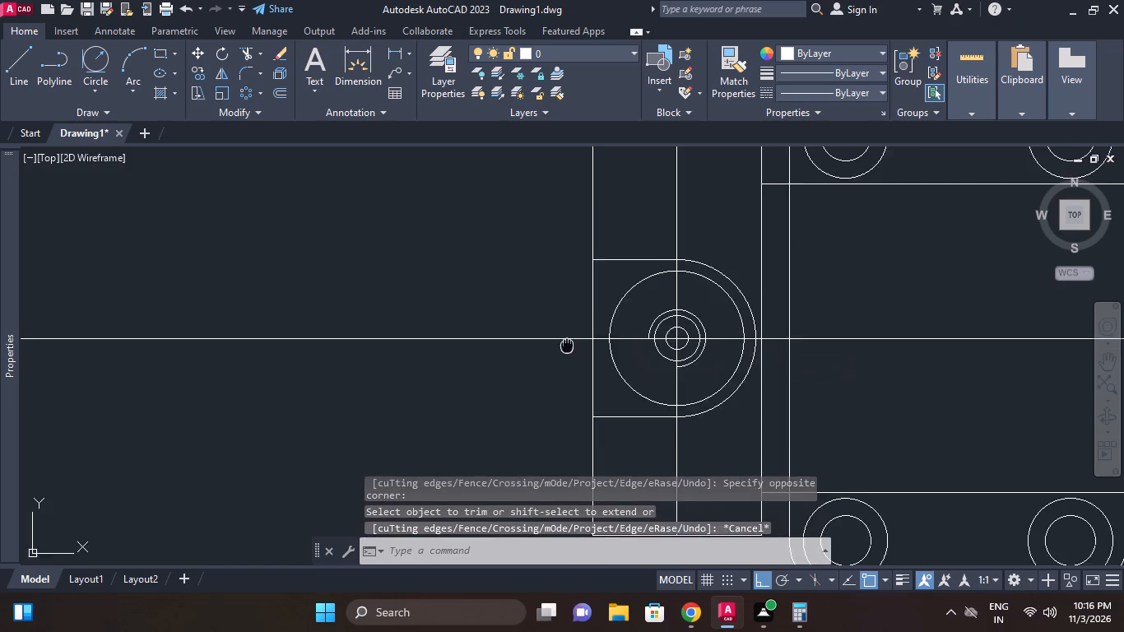
middle_click_drag(564, 346, 557, 343)
scroll(557, 343, "down", 1)
key("Escape")
scroll(637, 315, "up", 1)
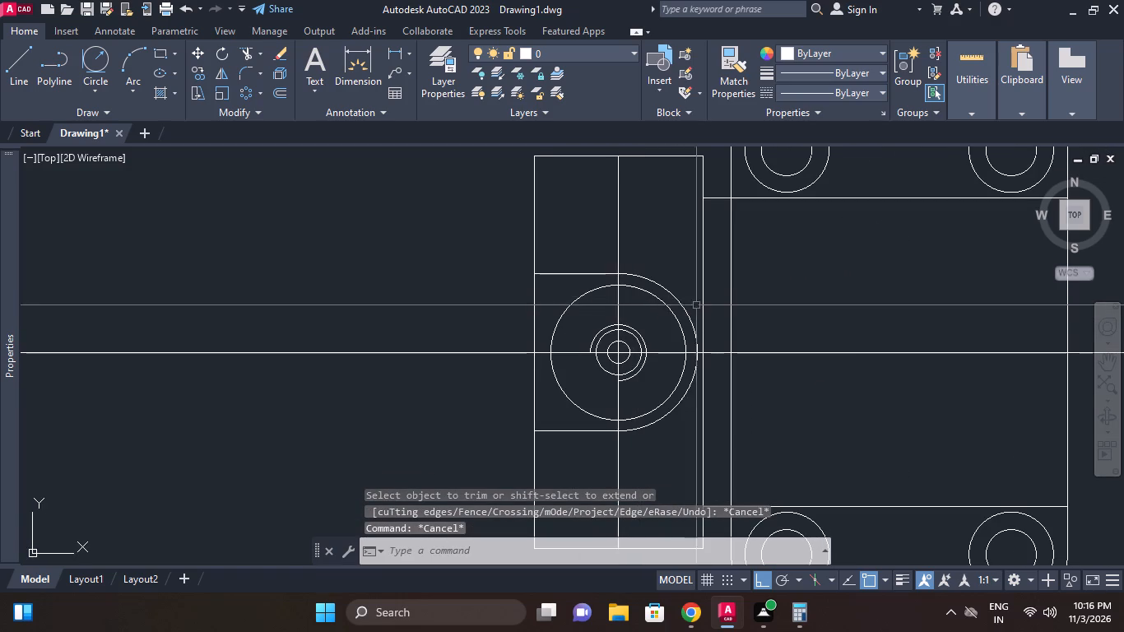
middle_click_drag(694, 305, 632, 306)
middle_click_drag(677, 322, 647, 302)
key("o")
key("space")
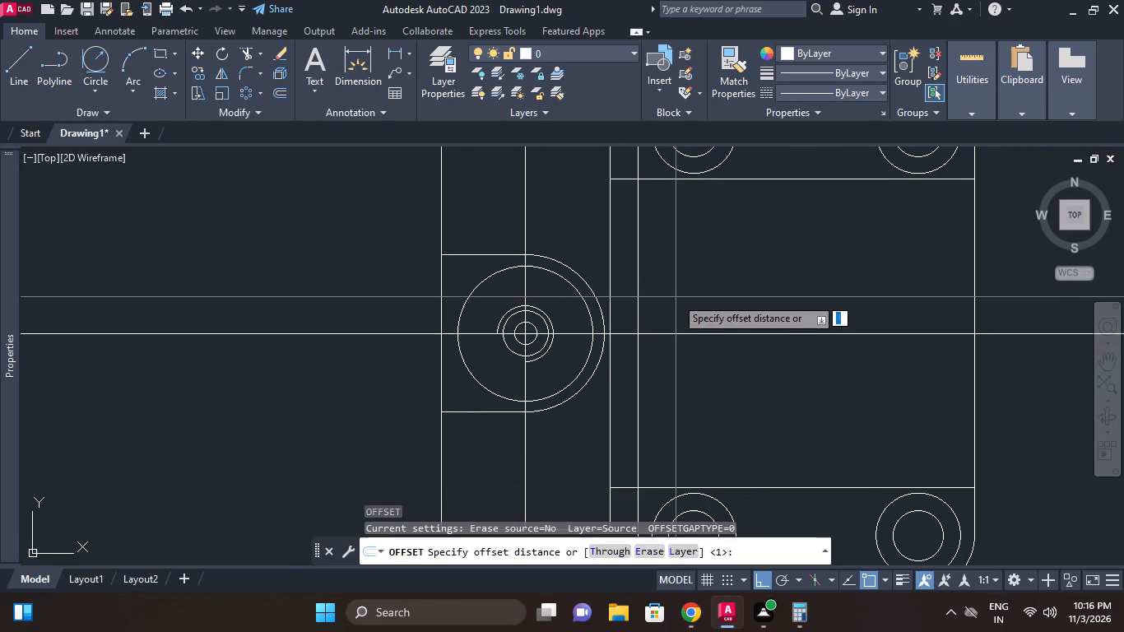
type("65")
key("Return")
left_click(524, 207)
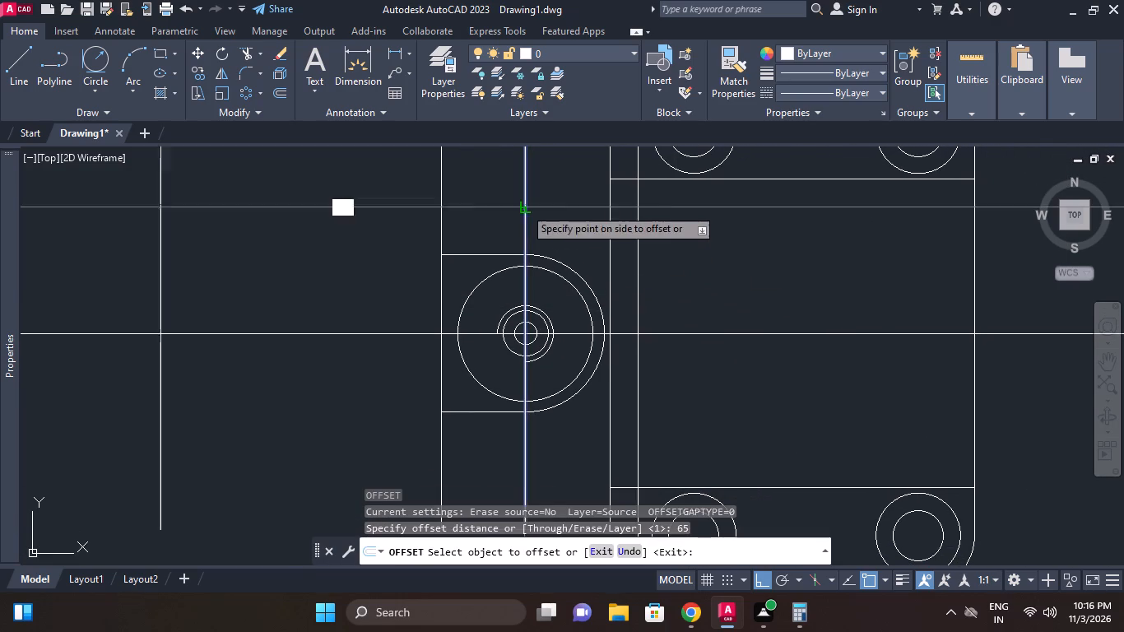
left_click(588, 205)
key("Escape")
Erase the original vertical centre line through the left block's circle group.
left_click(532, 224)
left_click(521, 211)
key("e")
key("space")
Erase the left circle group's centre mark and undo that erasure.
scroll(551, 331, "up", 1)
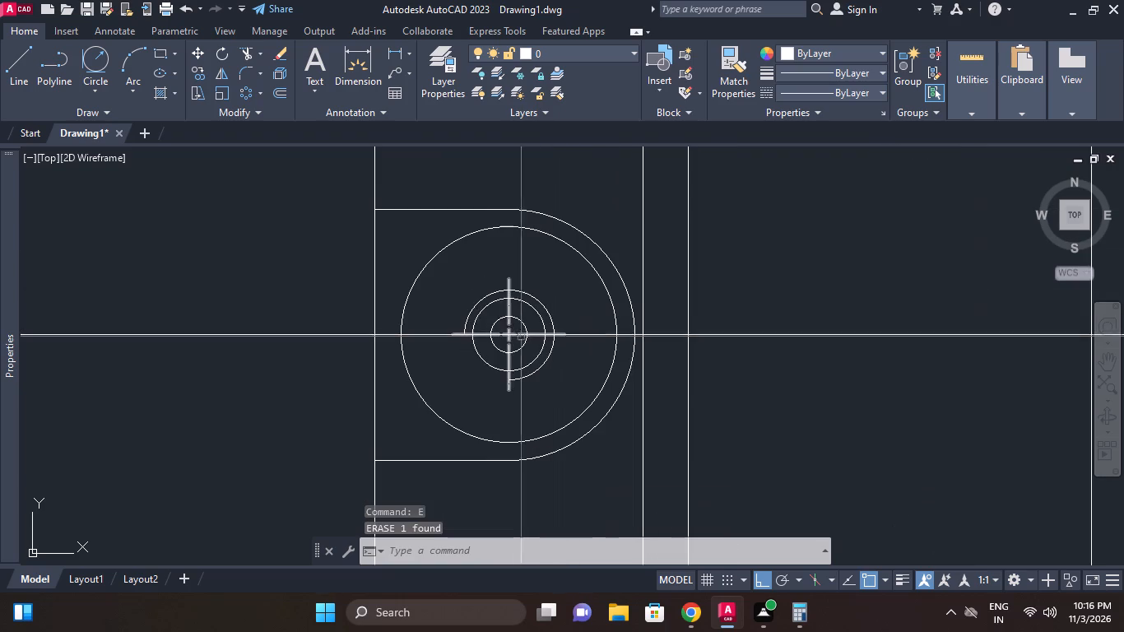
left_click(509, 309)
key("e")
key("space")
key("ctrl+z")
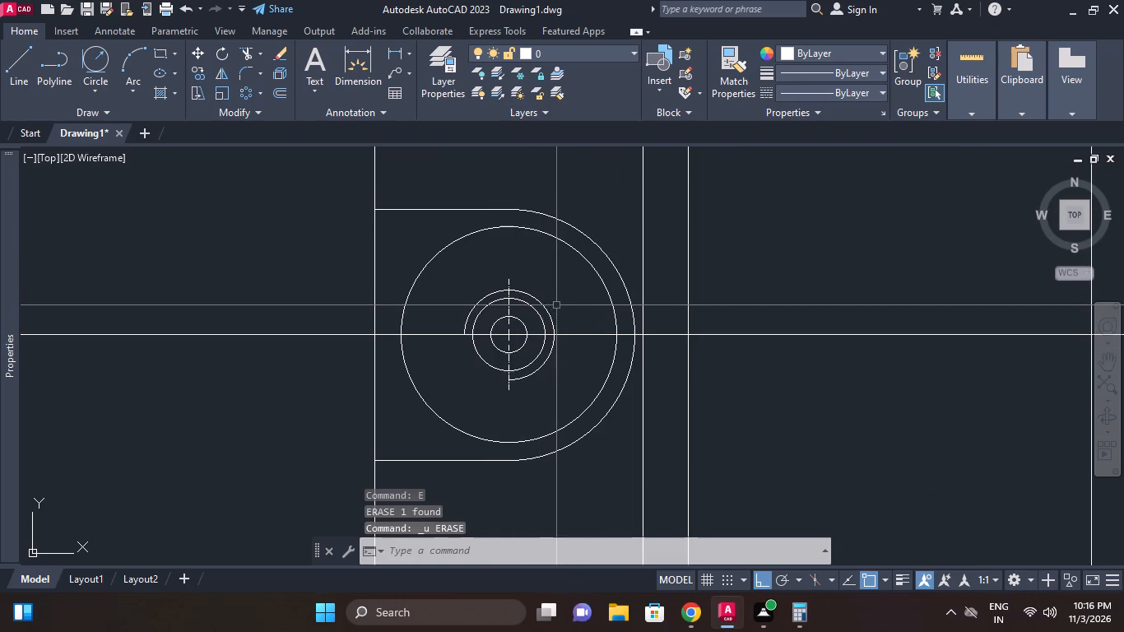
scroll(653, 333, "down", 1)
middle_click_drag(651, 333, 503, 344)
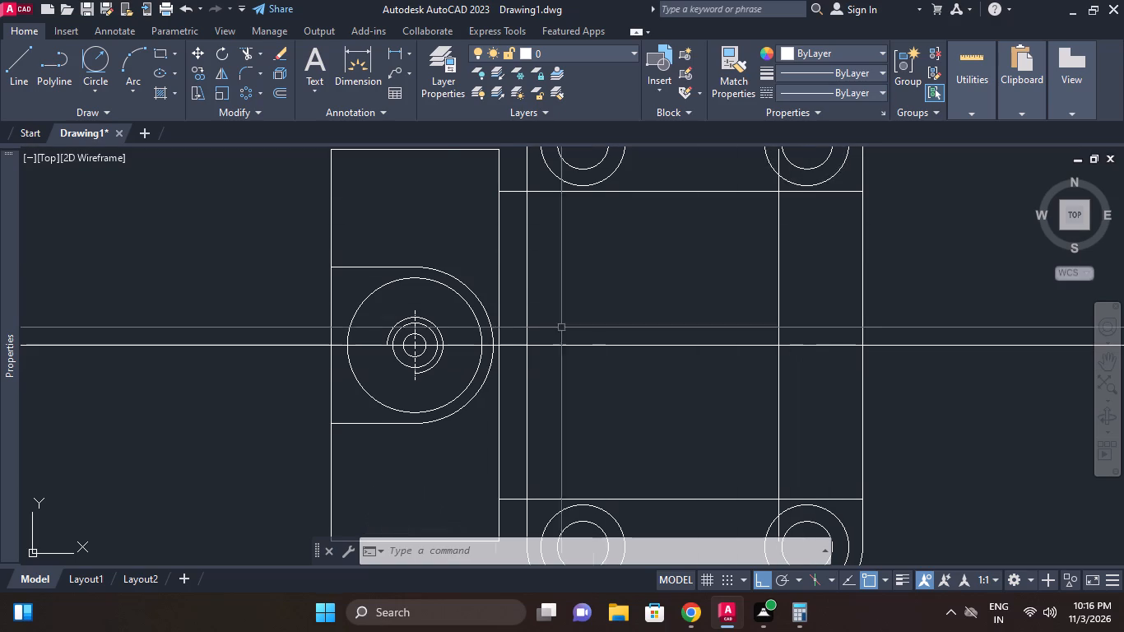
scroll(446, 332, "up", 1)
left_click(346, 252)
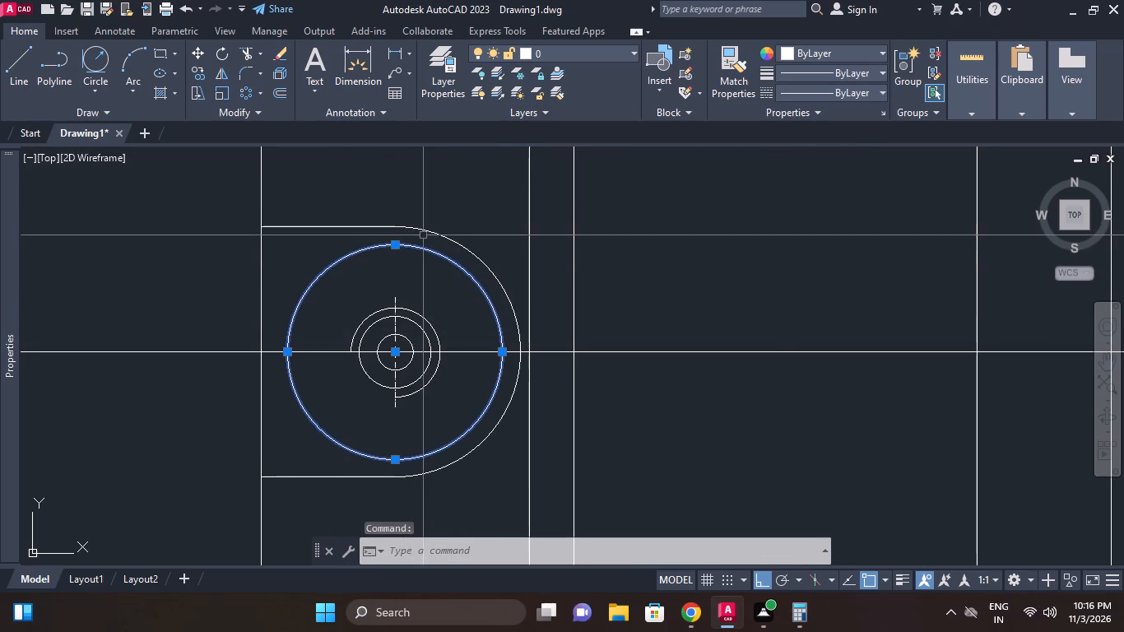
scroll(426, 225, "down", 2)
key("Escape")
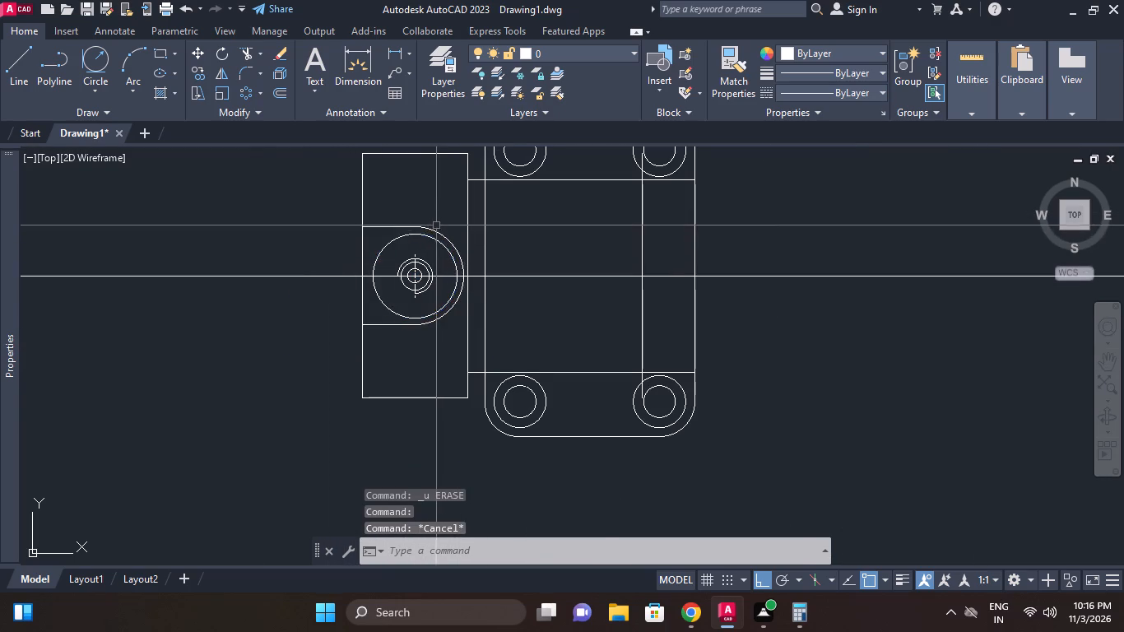
Copy the left group's three full circles, three-quarter arc and centre mark from their centre to the offset line's intersection with the horizontal centre line.
scroll(437, 225, "up", 1)
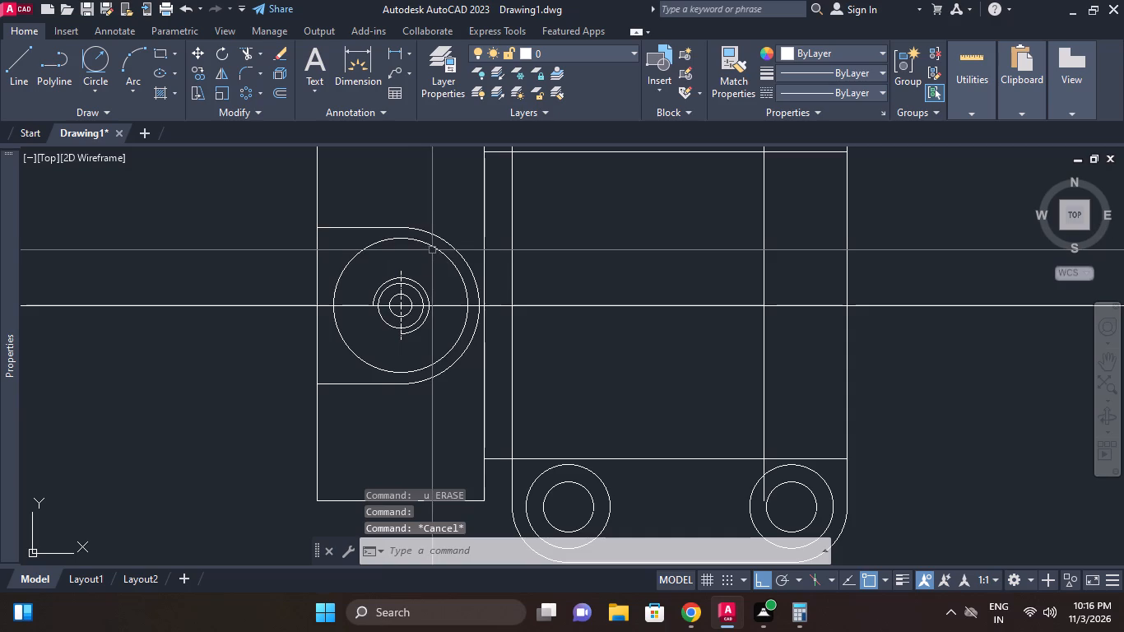
left_click(434, 249)
scroll(423, 295, "up", 2)
left_click(424, 274)
left_click(411, 290)
middle_click_drag(417, 314, 436, 272)
left_click(425, 249)
left_click(420, 239)
left_click(382, 237)
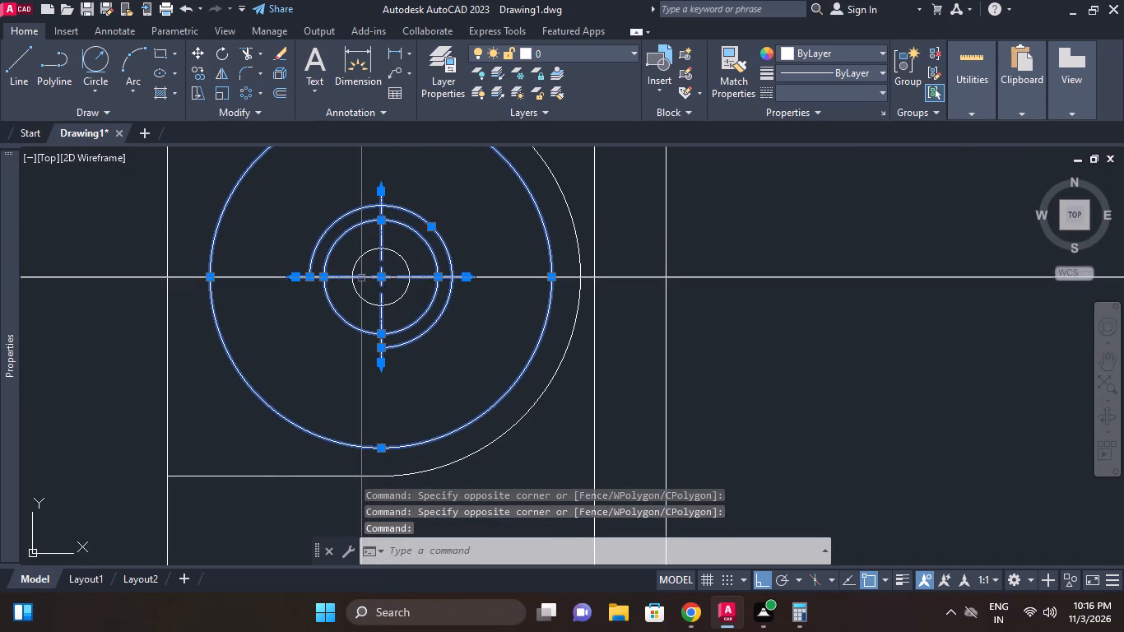
left_click(362, 294)
middle_click(434, 304)
key("v")
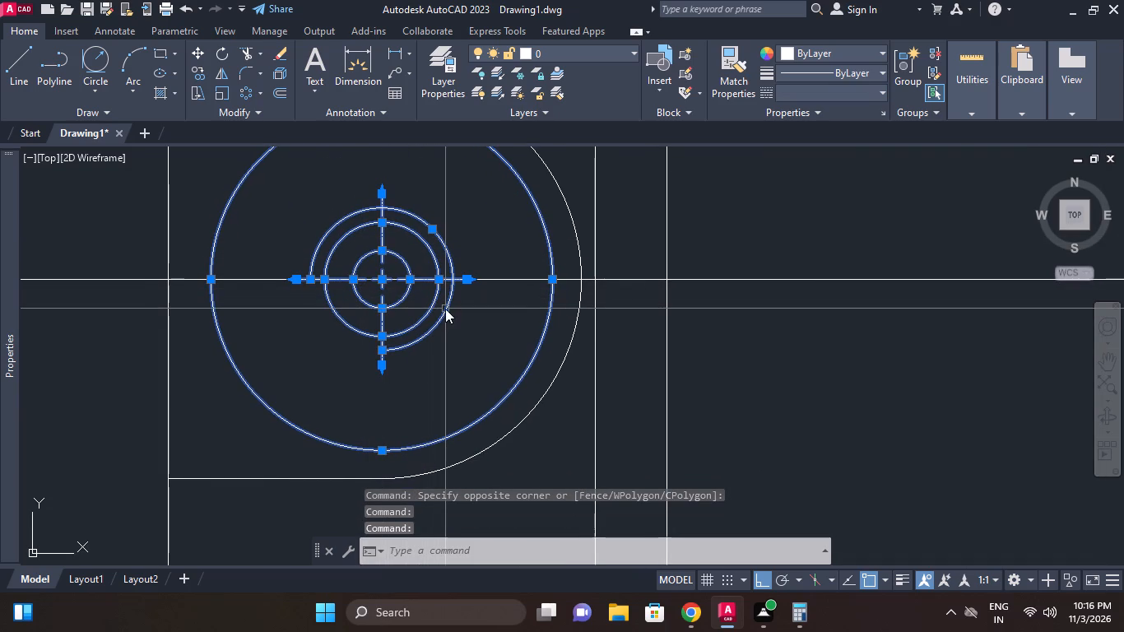
key("c")
key("i")
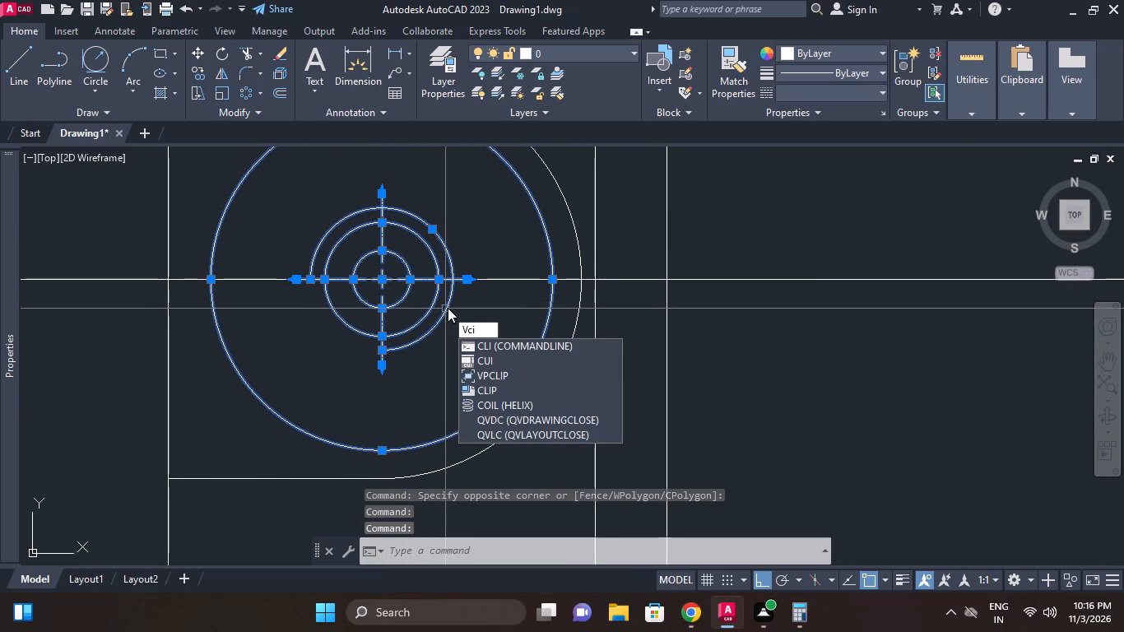
key("BackSpace")
key("BackSpace")
key("BackSpace")
type("co")
key("space")
left_click(382, 283)
scroll(508, 291, "down", 3)
middle_click_drag(505, 292, 355, 292)
scroll(575, 293, "up", 2)
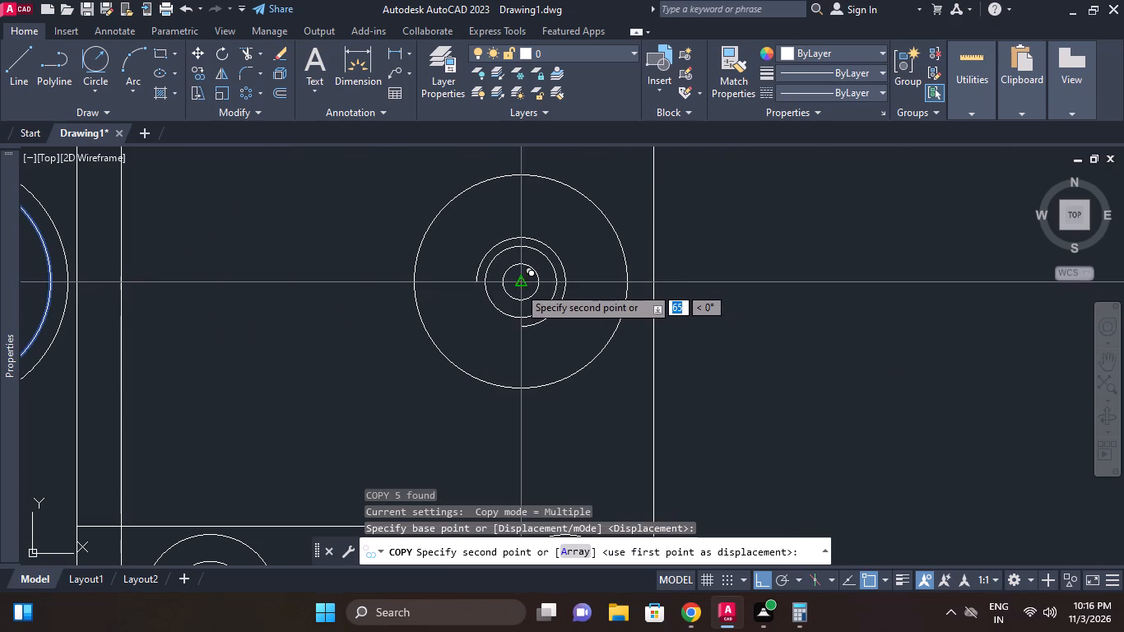
left_click(518, 286)
scroll(625, 315, "down", 2)
key("Escape")
scroll(724, 332, "down", 1)
middle_click(724, 332)
scroll(523, 308, "up", 1)
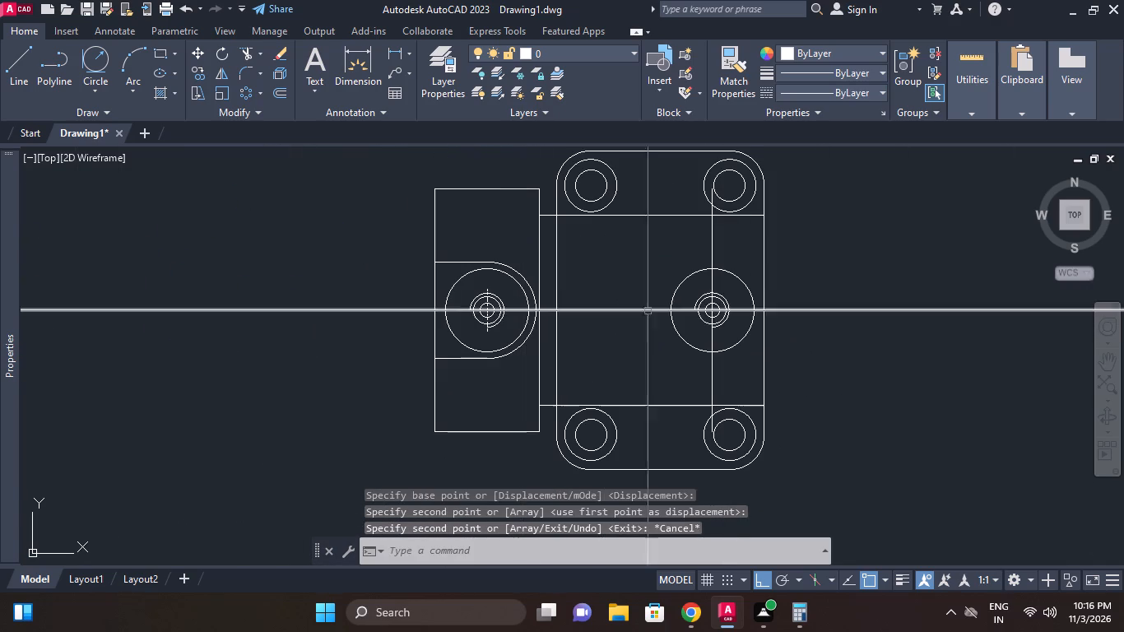
key("Escape")
Draw a circle of radius 14 mm centred on the copied circle group.
type("c")
key("space")
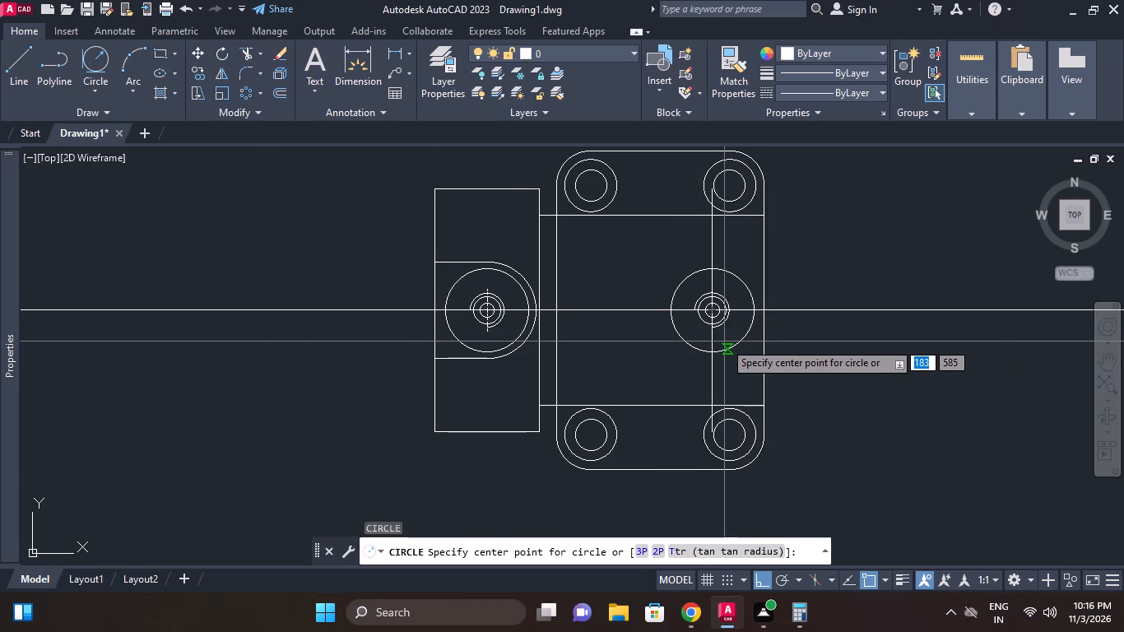
scroll(724, 342, "up", 1)
left_click(706, 291)
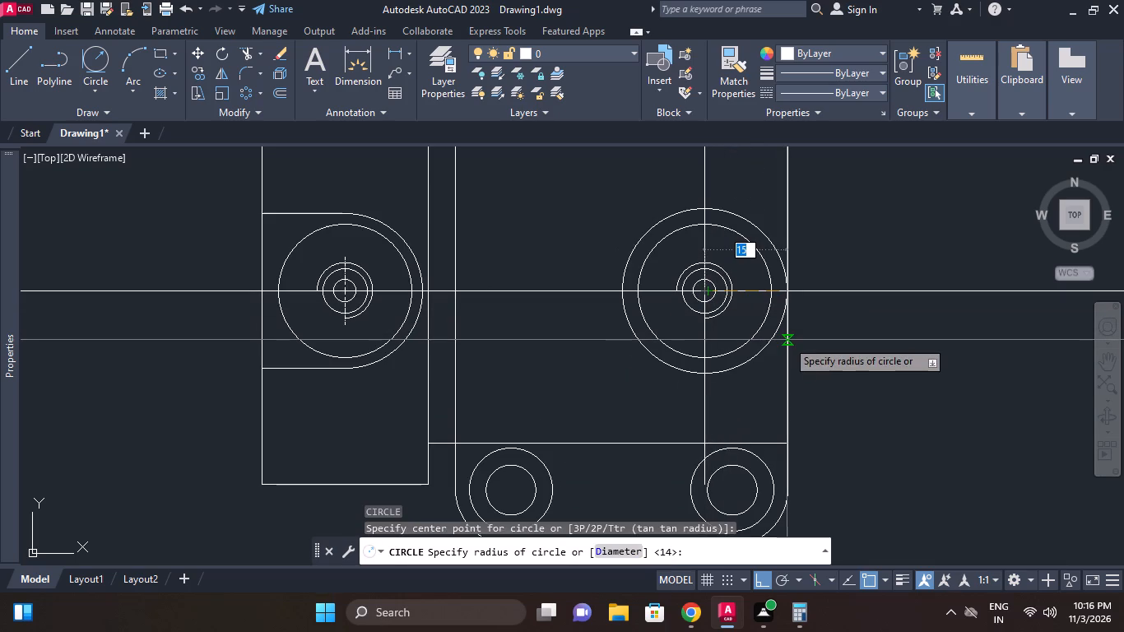
type("14")
key("Return")
Draw horizontal lines from the new 14 mm radius circle's top and bottom points rightward past the body's right edge.
middle_click_drag(794, 310, 794, 318)
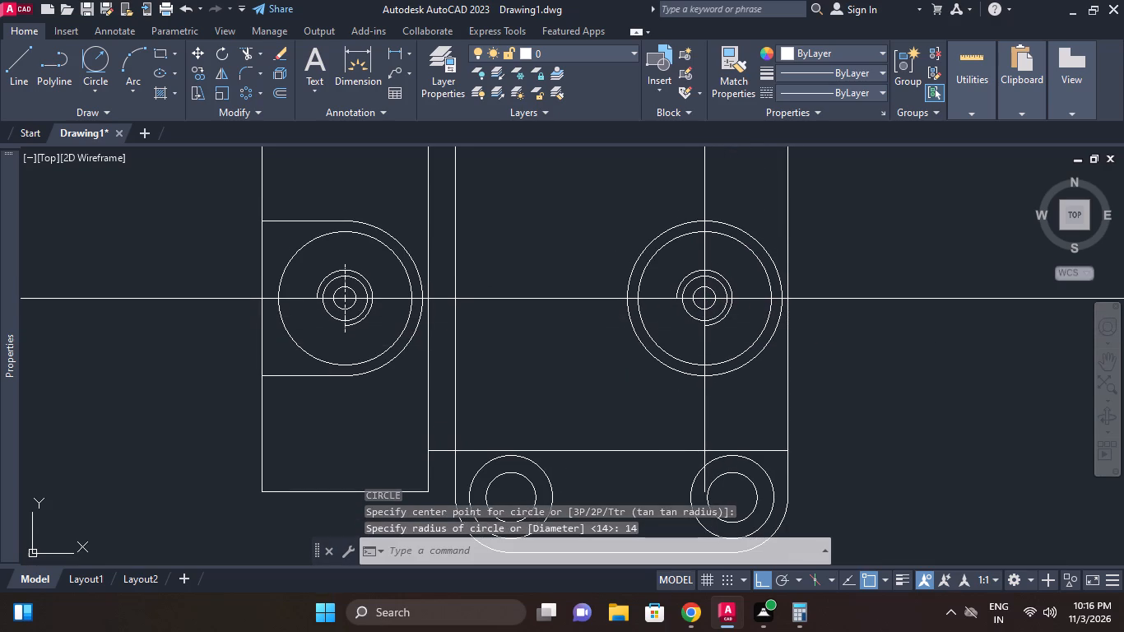
key("Escape")
key("l")
key("space")
left_click(703, 220)
left_click(859, 225)
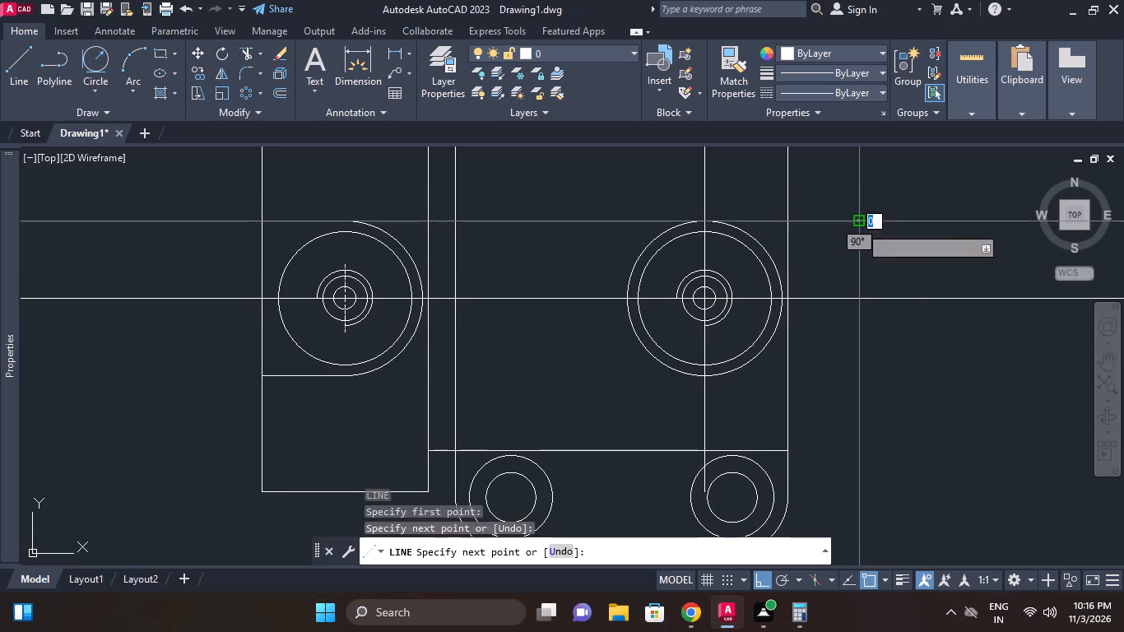
key("Escape")
key("space")
left_click(709, 379)
key("Escape")
left_click(898, 379)
key("space")
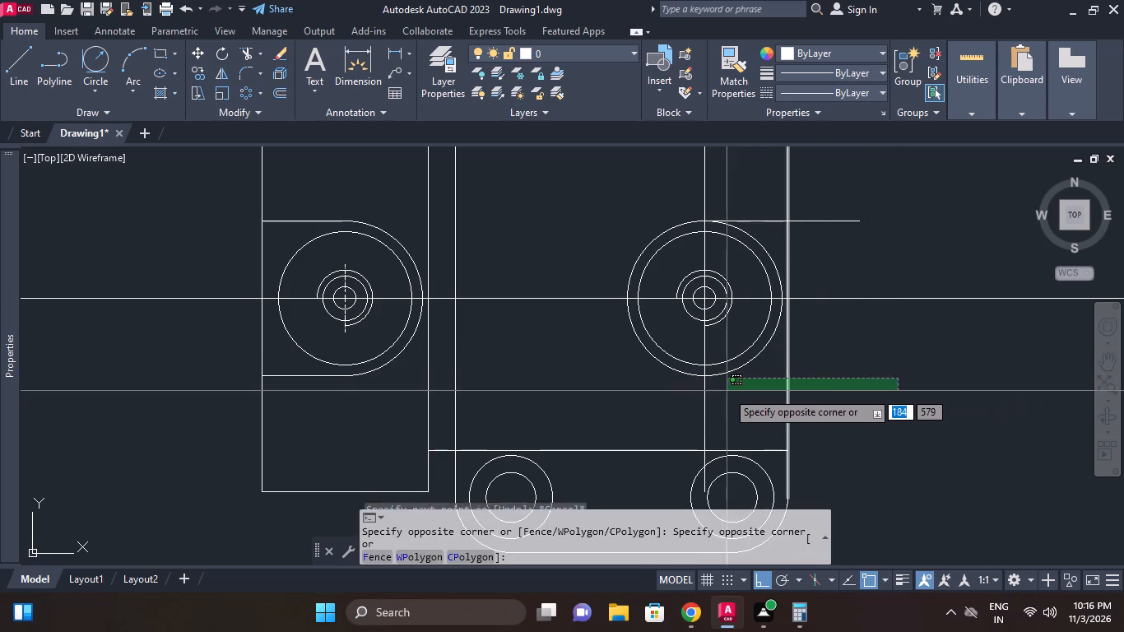
key("space")
key("Escape")
key("space")
left_click(700, 375)
left_click(886, 384)
key("Escape")
middle_click_drag(838, 379, 876, 371)
Trim the two new tangent lines at the body's right edge and remove the right half of the 14 mm radius circle.
key("t")
key("r")
key("space")
key("space")
left_click(887, 379)
left_click(885, 355)
left_click_drag(889, 258, 889, 248)
left_click(871, 177)
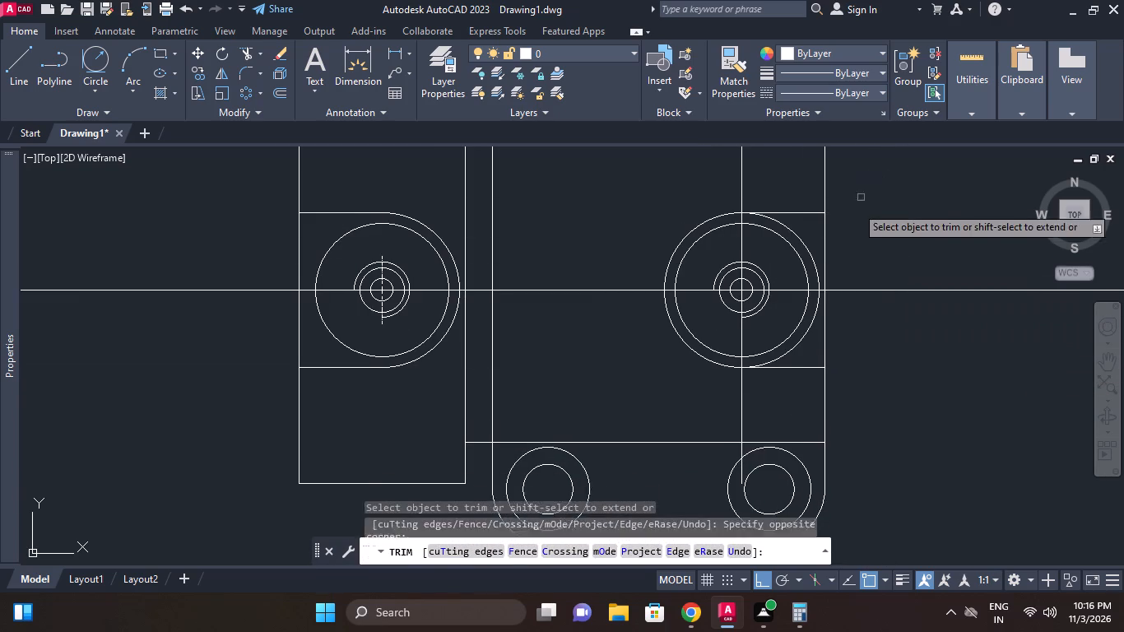
left_click(801, 243)
left_click(816, 318)
key("Escape")
Erase the vertical line through the right circle group and the long horizontal centre line across the top view.
middle_click_drag(889, 288, 889, 297)
scroll(889, 288, "down", 2)
key("Escape")
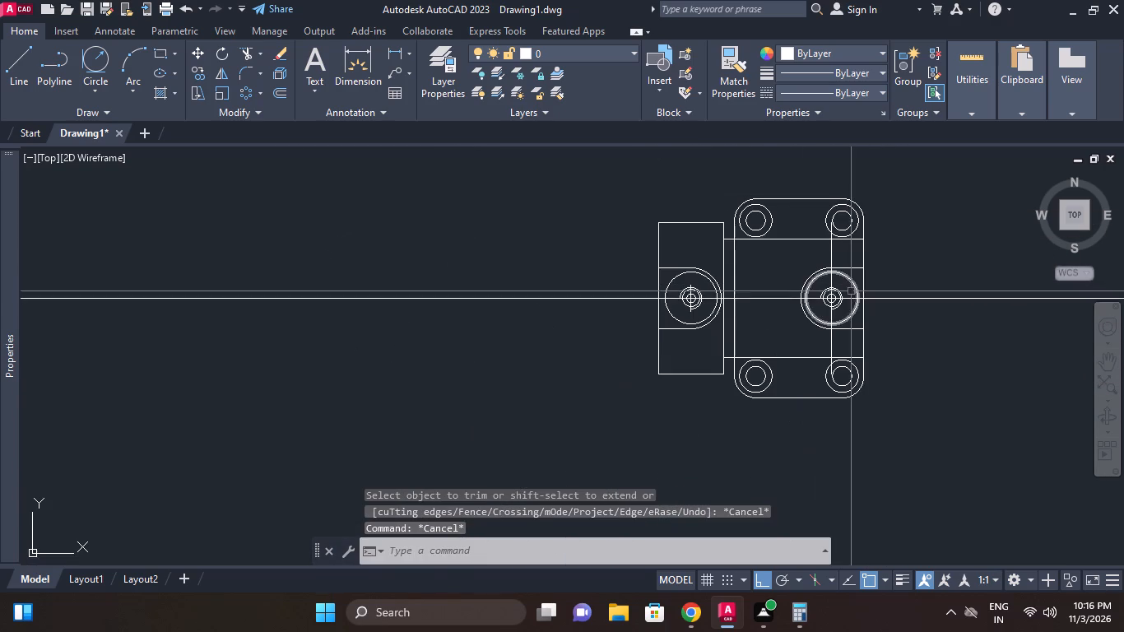
scroll(852, 269, "up", 1)
key("e")
key("space")
left_click(820, 241)
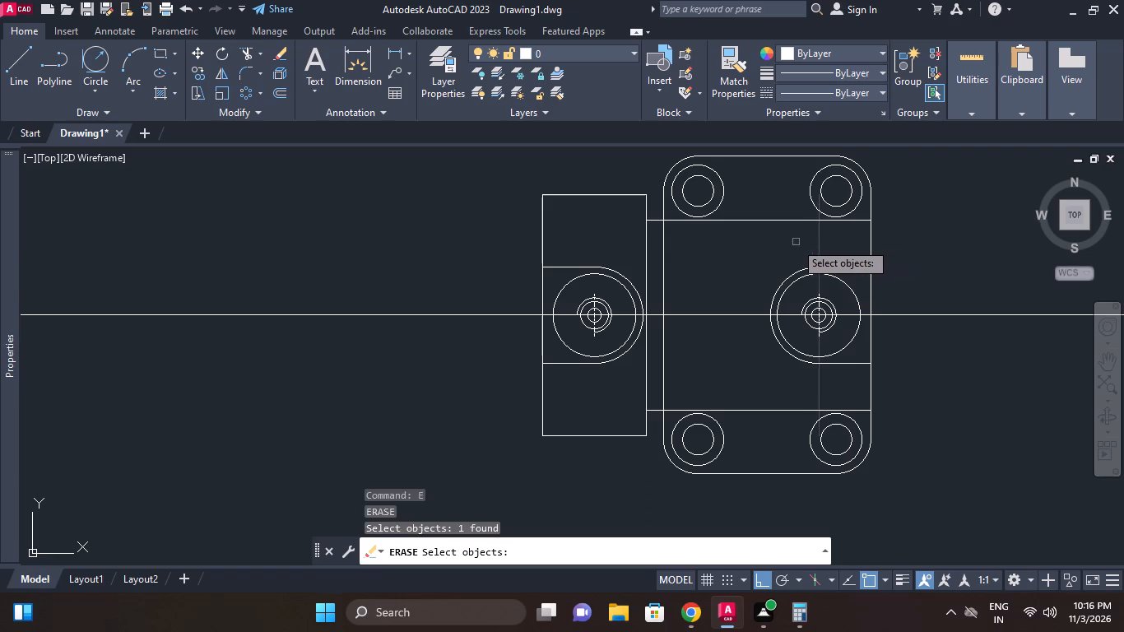
right_click(795, 242)
left_click(954, 351)
left_click(939, 292)
key("e")
key("space")
Change the colour of both circle groups' centre marks in the top view to red.
scroll(865, 353, "up", 1)
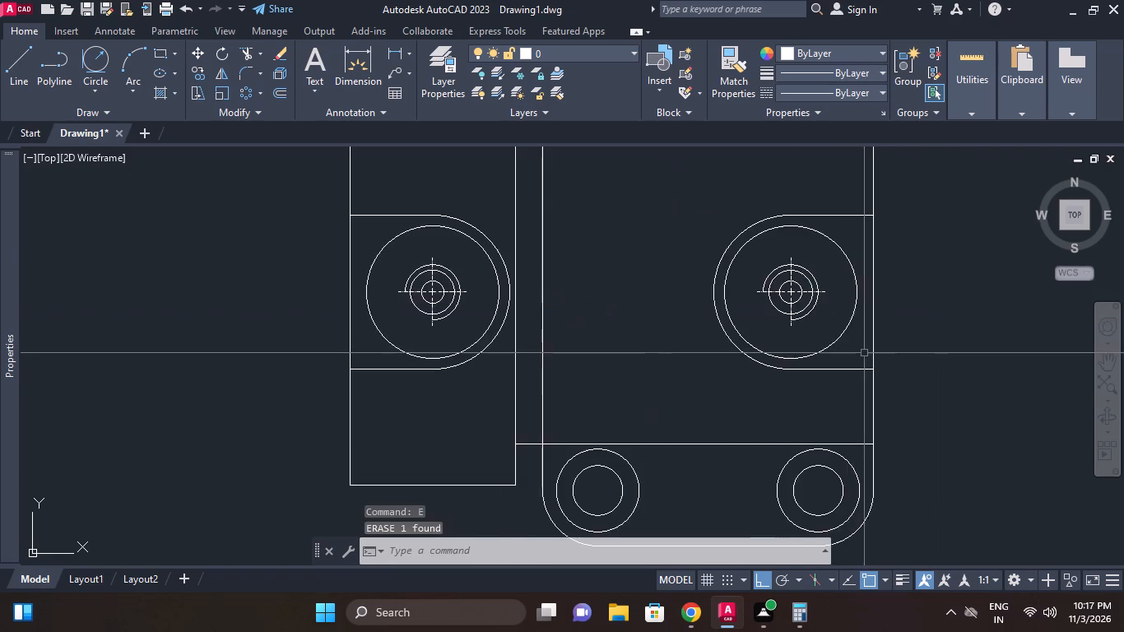
scroll(814, 337, "up", 1)
left_click(804, 333)
left_click(771, 316)
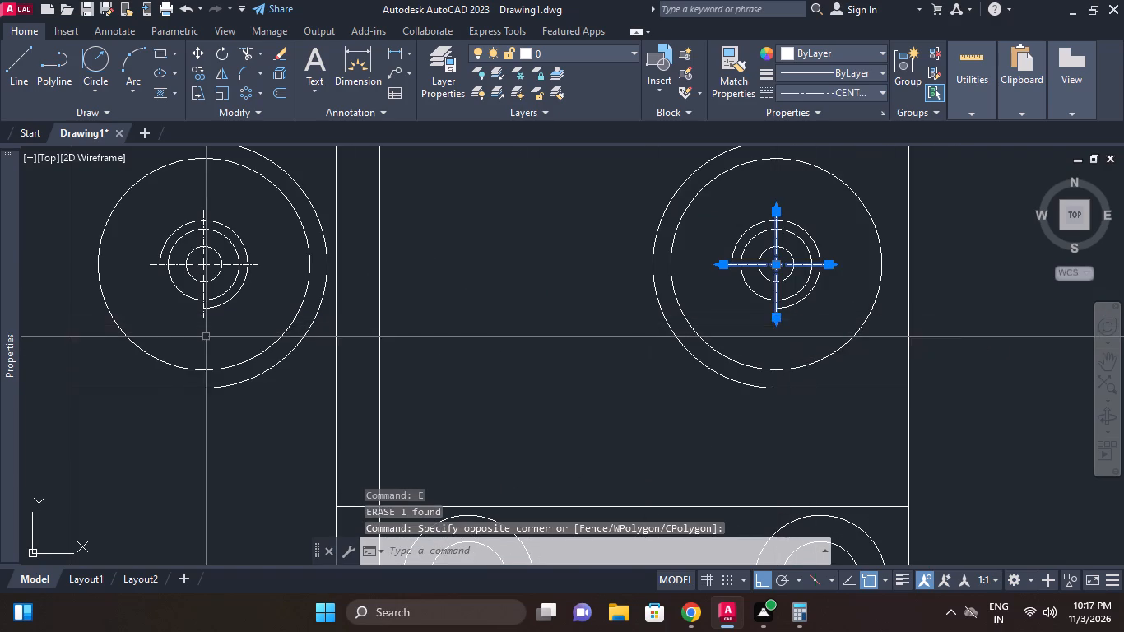
scroll(205, 337, "up", 2)
left_click(221, 334)
left_click(187, 288)
left_click(204, 287)
left_click(197, 272)
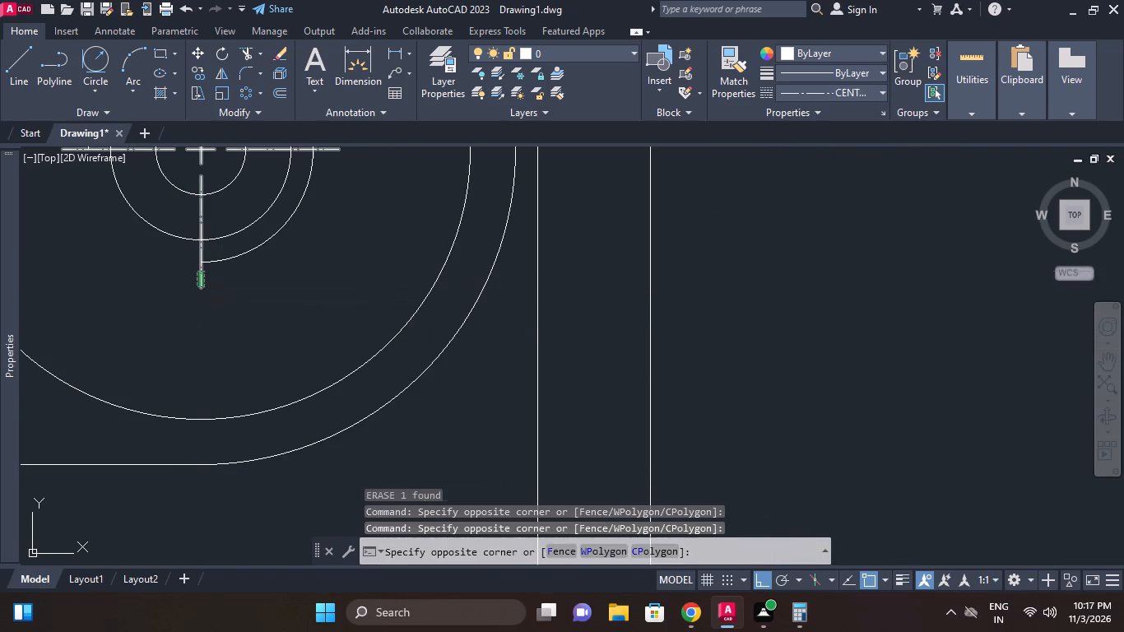
left_click(568, 53)
left_click(777, 55)
left_click(810, 49)
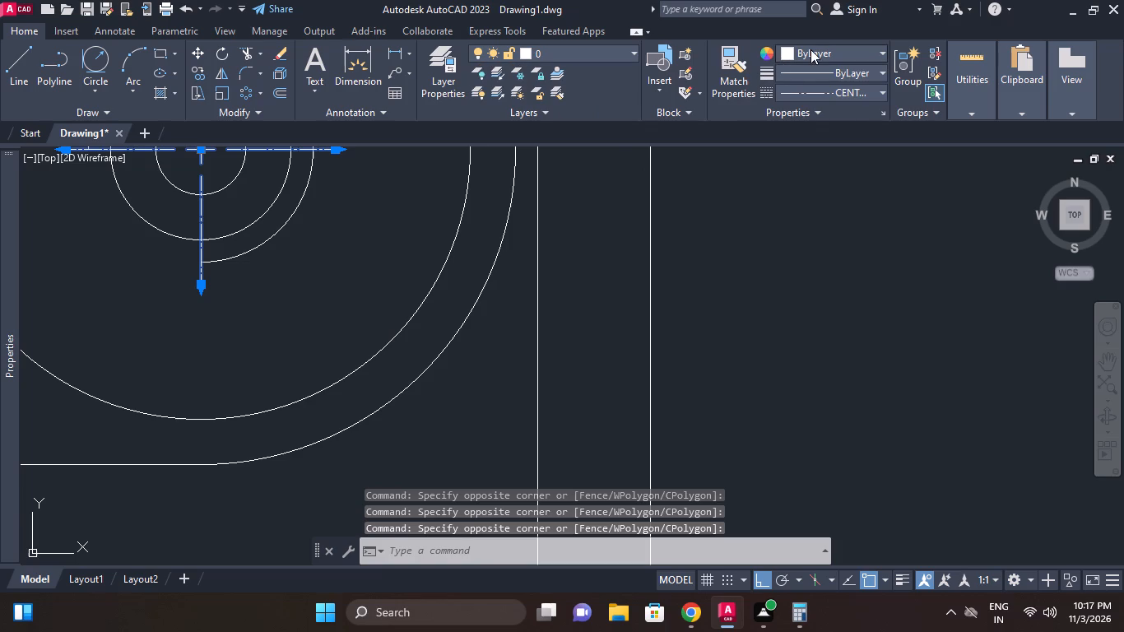
left_click(783, 210)
key("Escape")
scroll(686, 292, "down", 3)
key("Escape")
Move the whole sectioned side view slightly to the right, away from the front view.
middle_click_drag(832, 361, 798, 383)
scroll(822, 374, "down", 2)
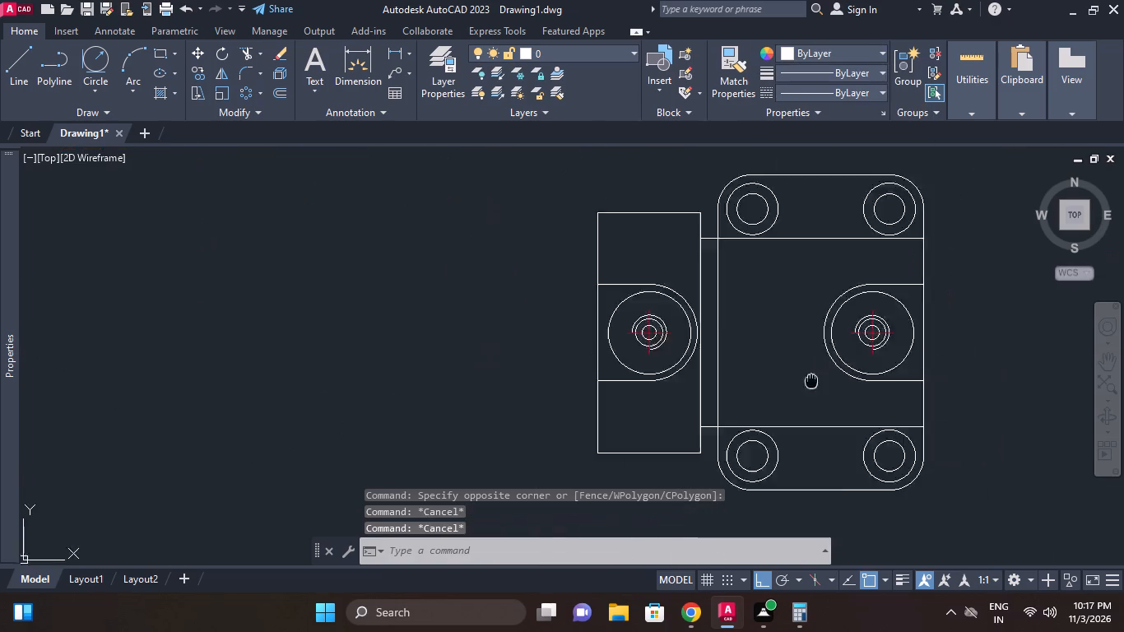
middle_click_drag(798, 383, 796, 383)
middle_click_drag(887, 367, 893, 329)
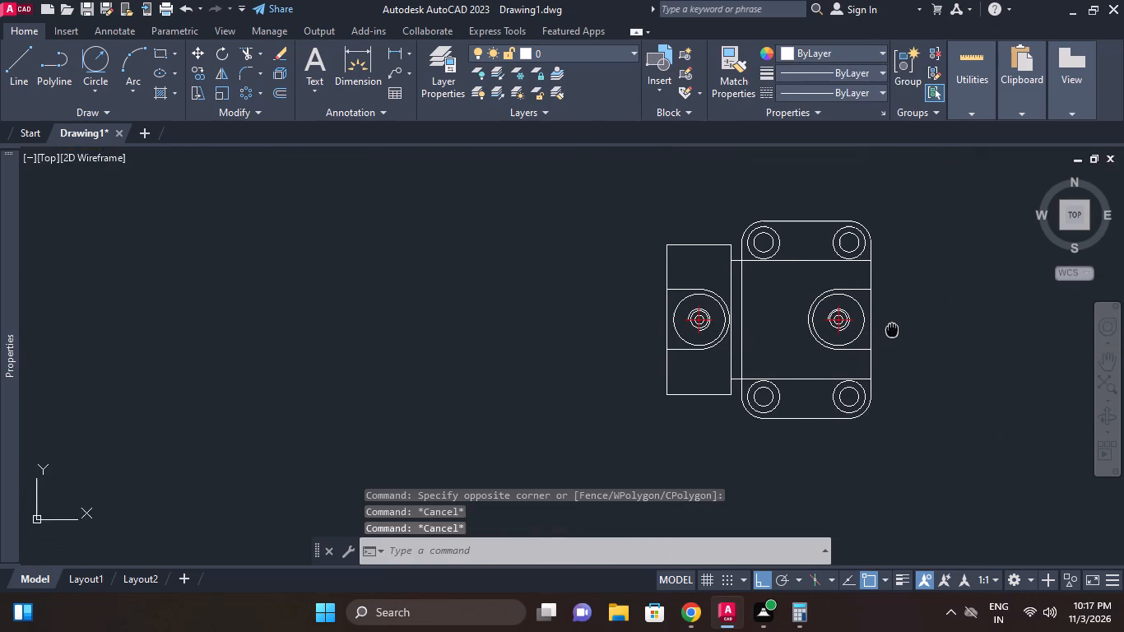
middle_click_drag(893, 329, 895, 327)
scroll(913, 344, "down", 1)
middle_click_drag(913, 344, 683, 397)
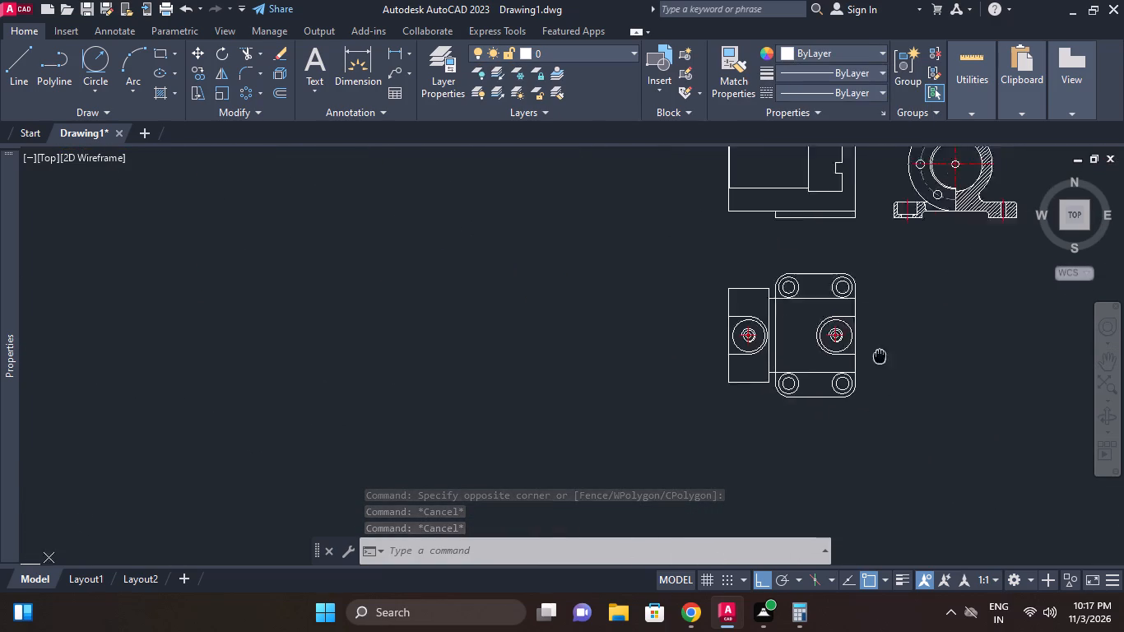
middle_click_drag(683, 397, 662, 400)
scroll(662, 400, "down", 1)
scroll(673, 255, "up", 1)
left_click(652, 221)
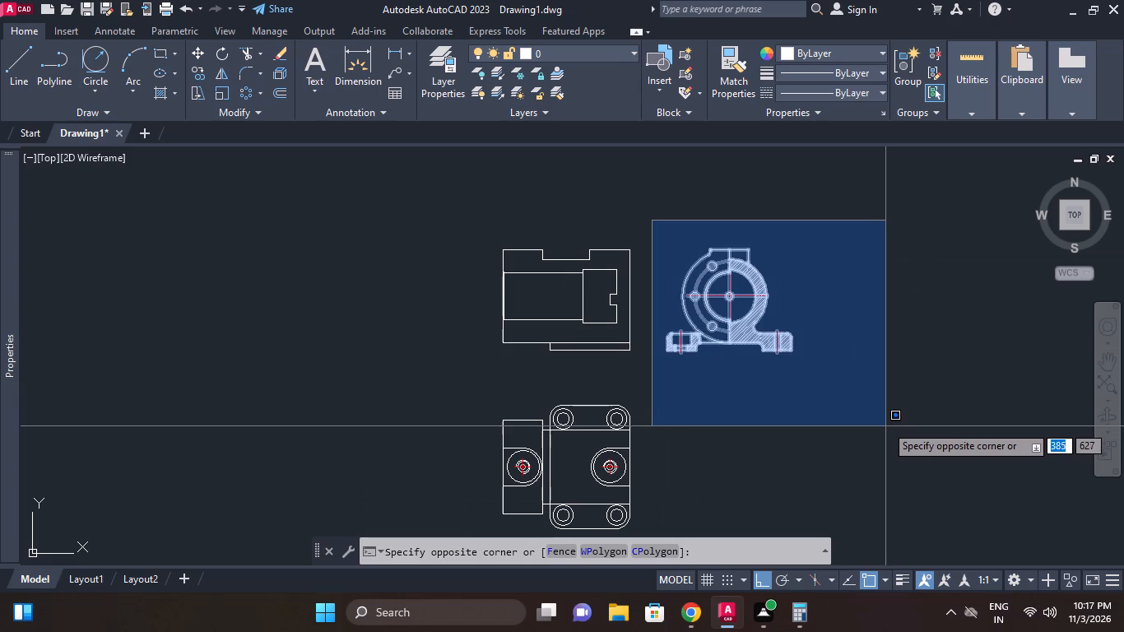
left_click(883, 422)
key("m")
key("space")
left_click(903, 416)
left_click(916, 415)
key("Escape")
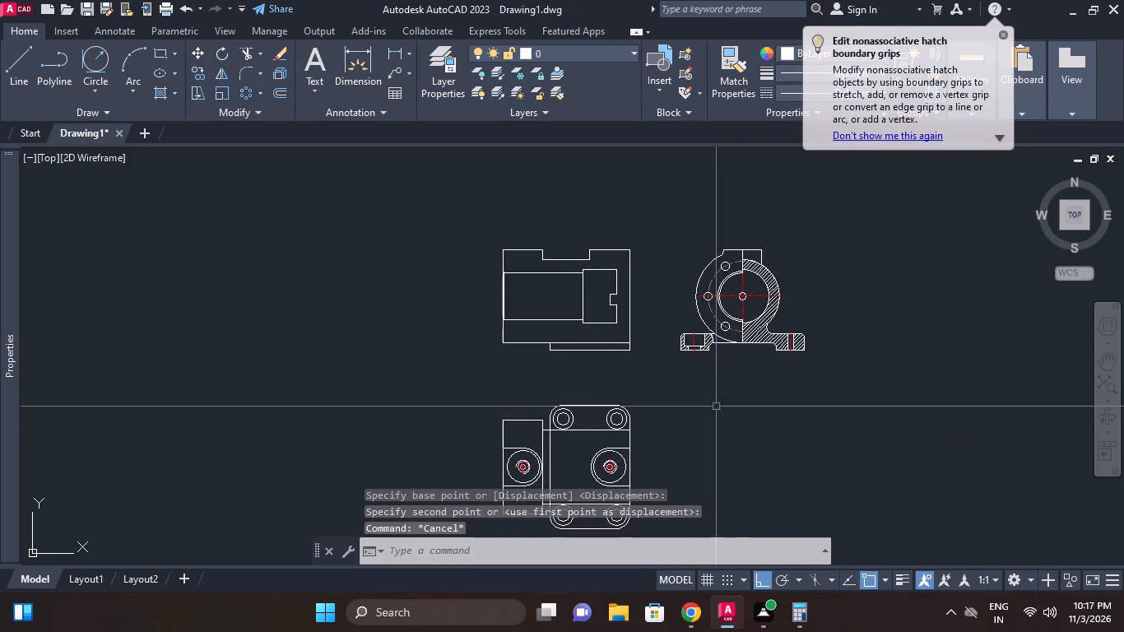
Examine the top view's bosses, mounting holes and outline.
middle_click_drag(716, 407, 753, 298)
scroll(671, 338, "up", 1)
middle_click_drag(671, 338, 699, 337)
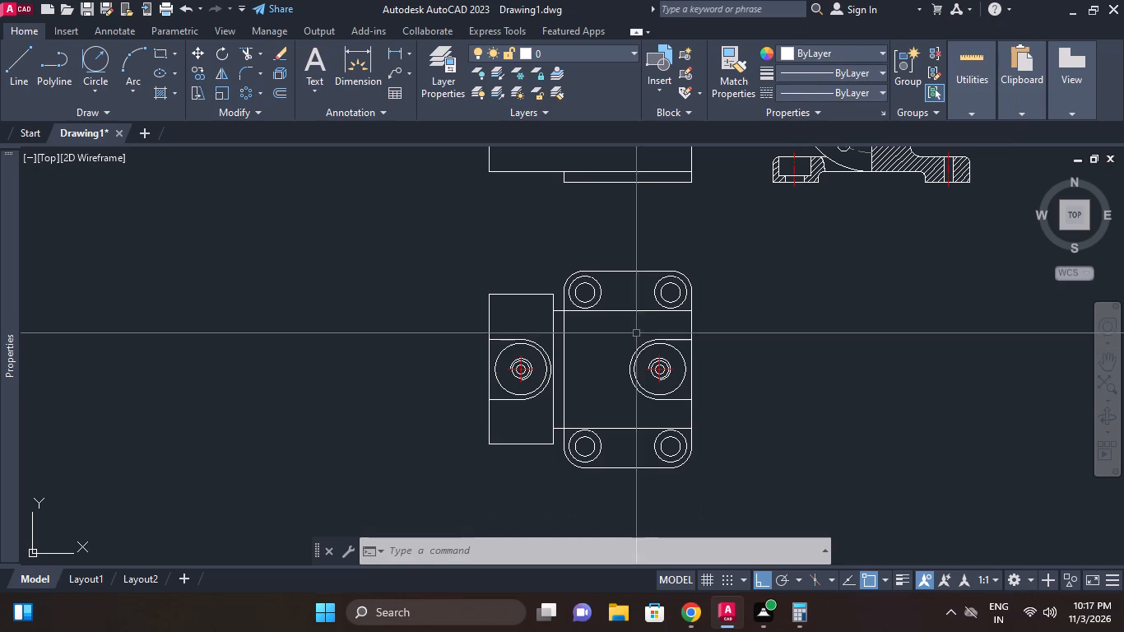
scroll(751, 373, "up", 1)
middle_click_drag(752, 368, 778, 334)
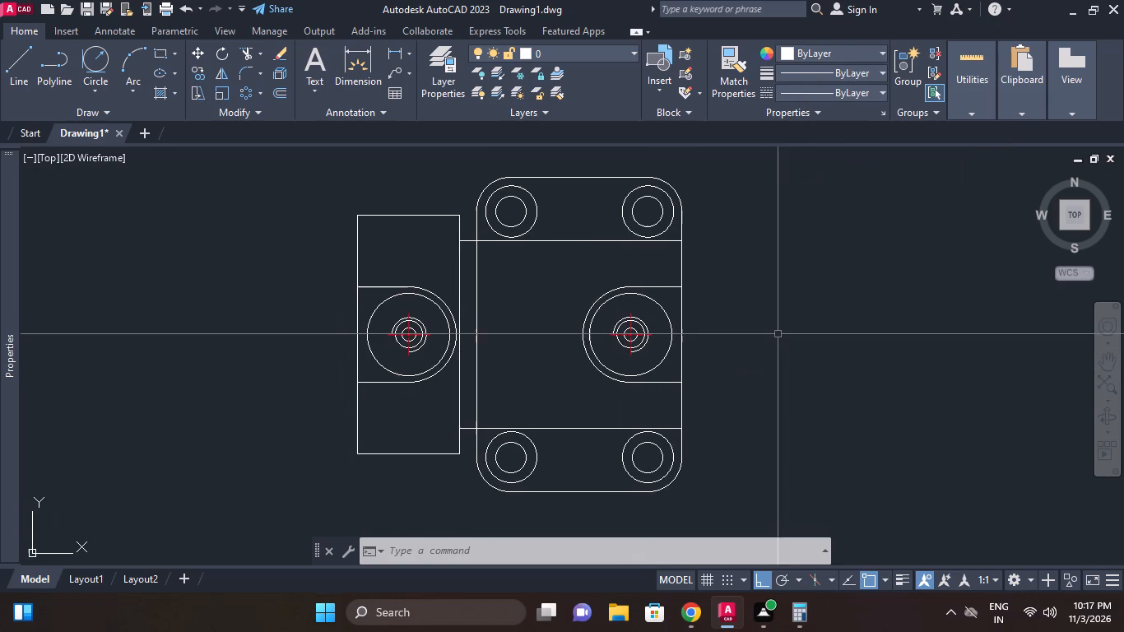
scroll(784, 335, "down", 1)
middle_click(785, 335)
scroll(670, 268, "up", 1)
middle_click_drag(670, 268, 673, 290)
middle_click_drag(674, 283, 680, 267)
middle_click_drag(714, 315, 717, 303)
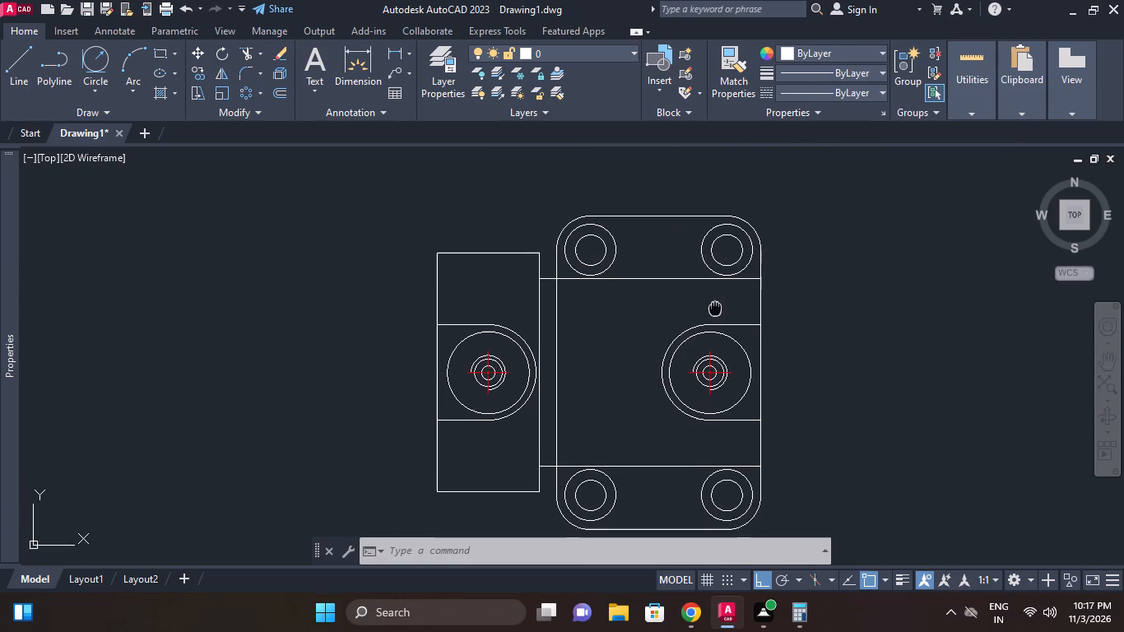
middle_click_drag(717, 303, 718, 302)
middle_click_drag(805, 404, 804, 388)
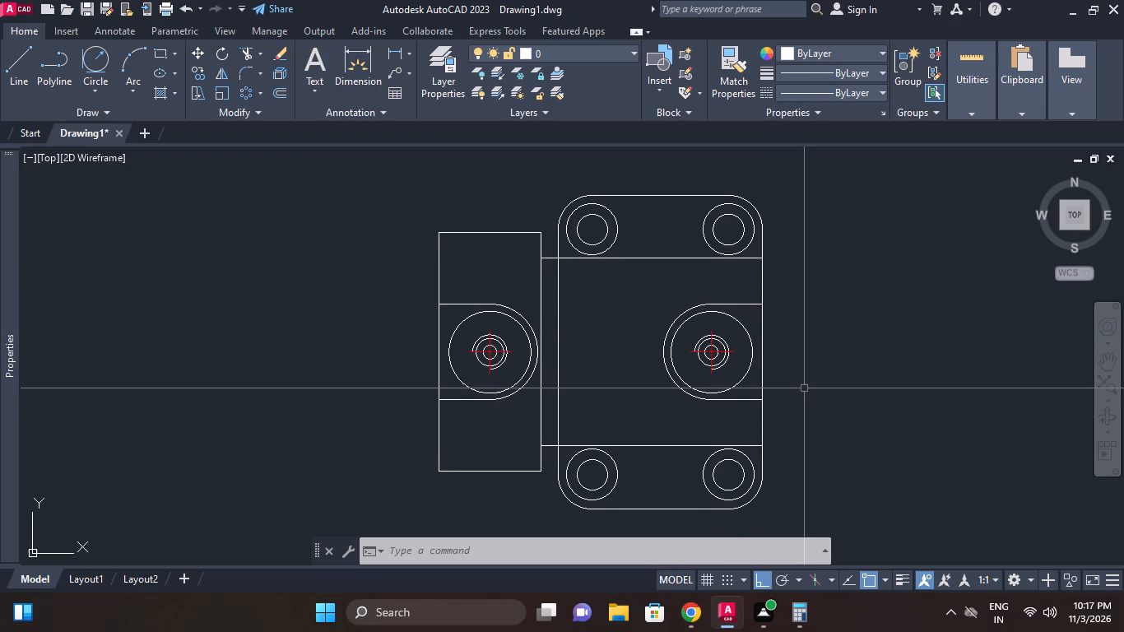
Draw a horizontal construction line through the upper mounting holes' centres and a vertical one along the plate's right edge.
type("xl h")
key("space")
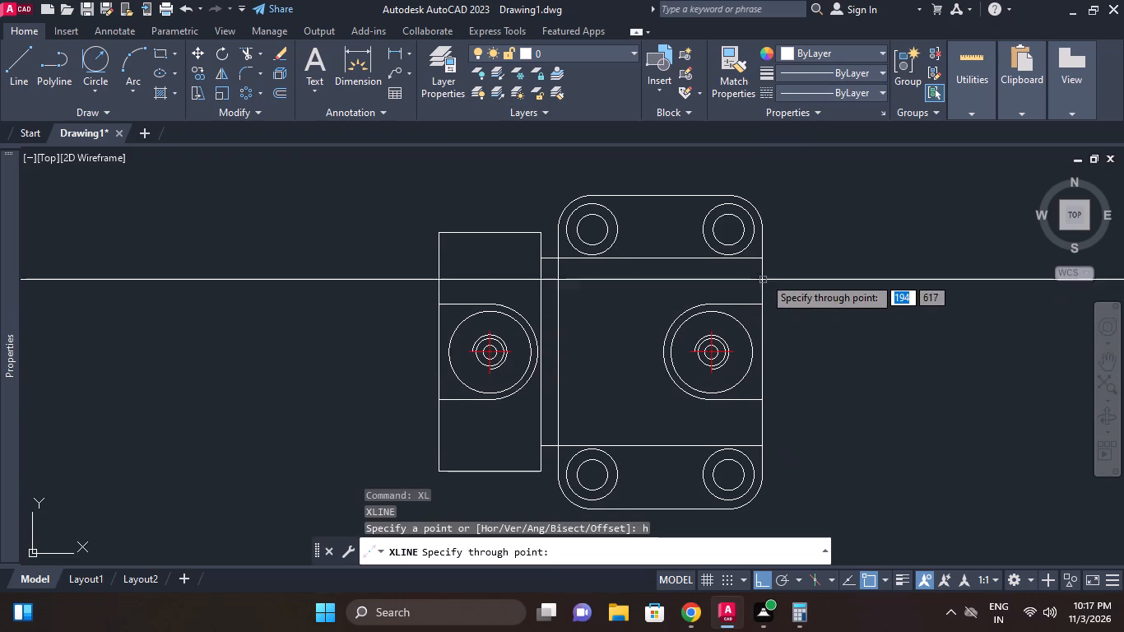
left_click(732, 228)
key("Escape")
middle_click_drag(772, 281, 787, 292)
key("Escape")
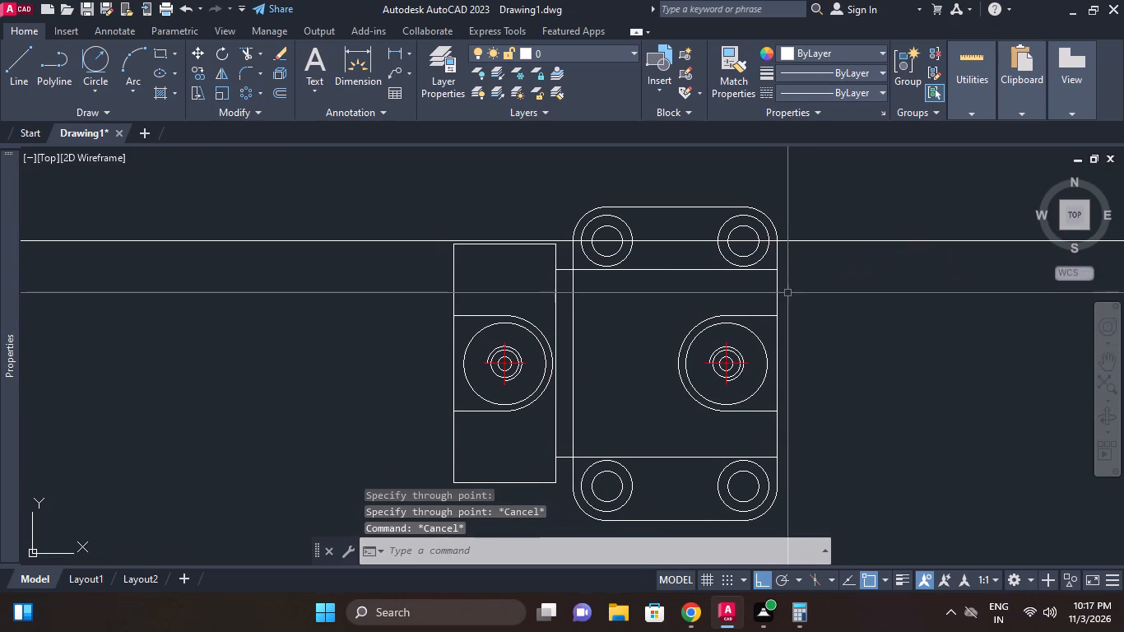
type("xl")
key("space")
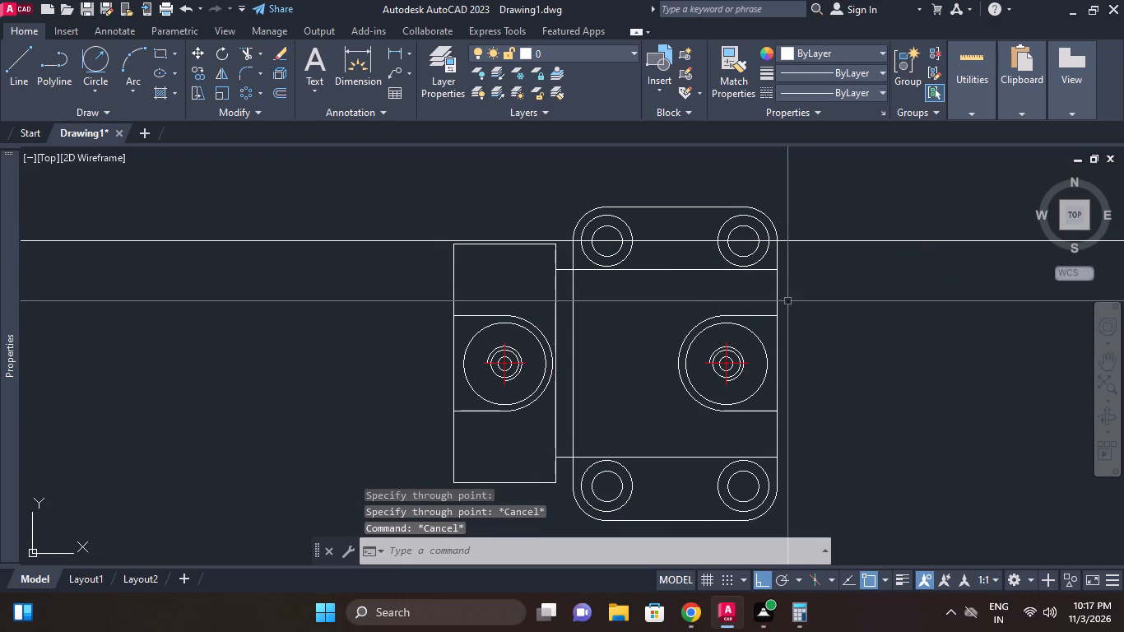
type("v")
key("space")
left_click(781, 258)
key("Escape")
middle_click(841, 284)
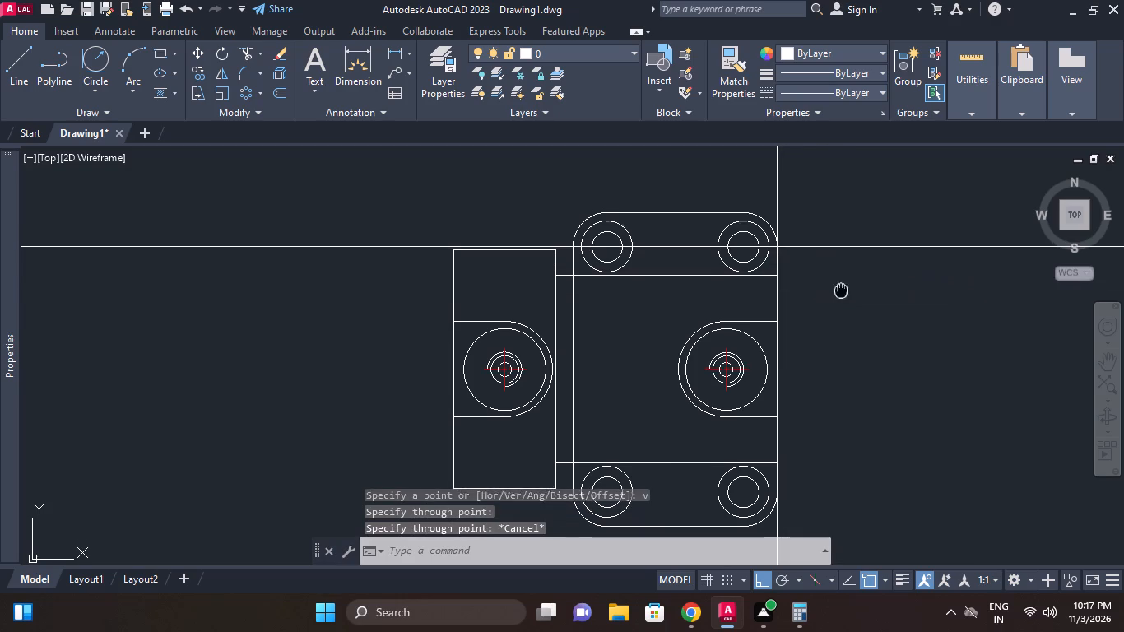
Offset the vertical construction line 10 mm to the left, and offset that copy a further 20 mm left.
type("o")
key("space")
key("1")
key("0")
key("Return")
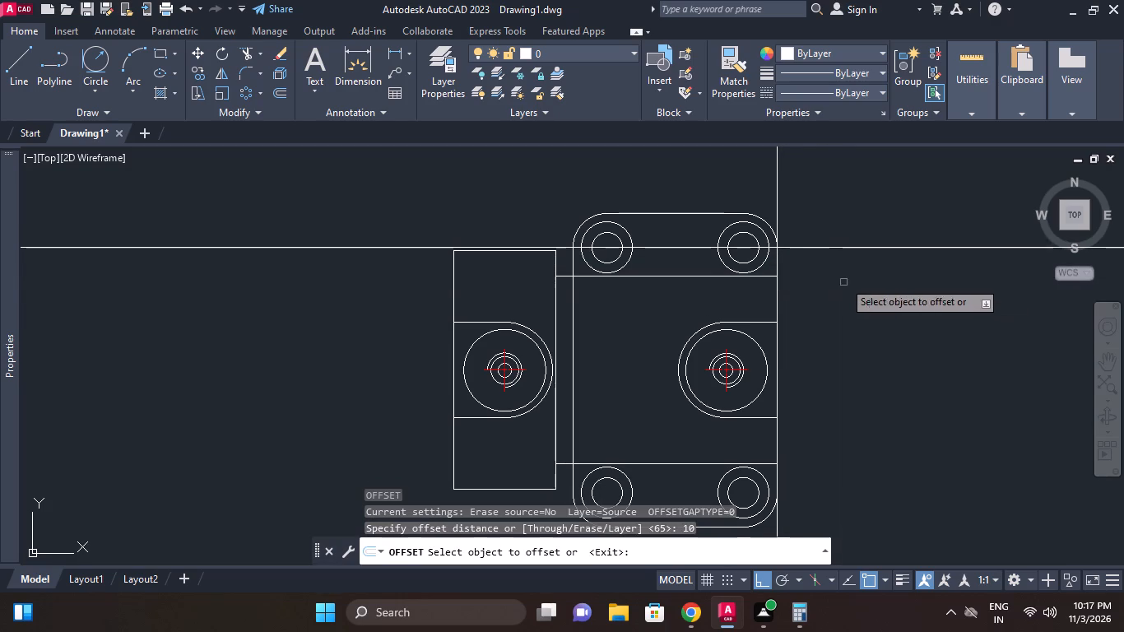
left_click(778, 174)
left_click(744, 173)
left_click(744, 191)
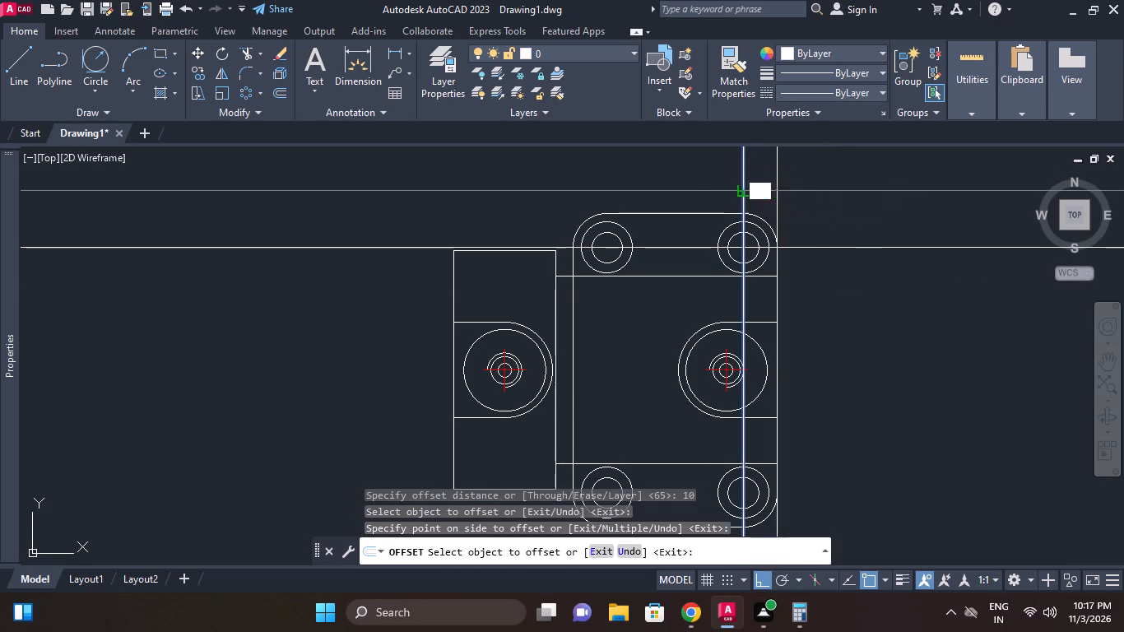
type("20")
key("Return")
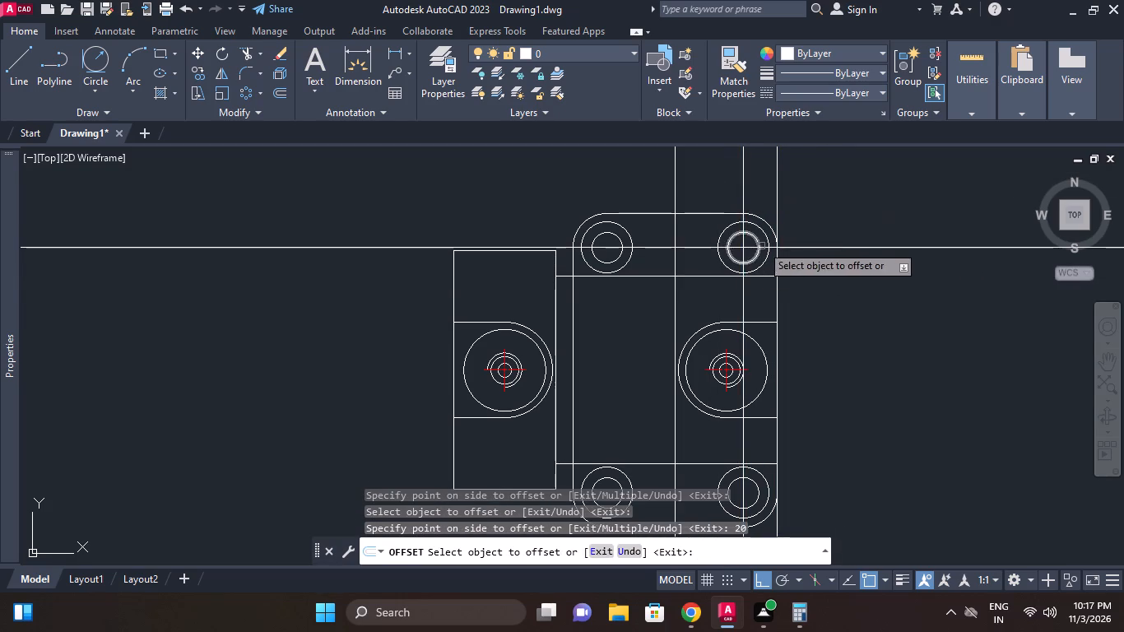
key("Escape")
Erase the vertical construction lines at the plate's right edge and through the right mounting holes.
key("e")
key("space")
left_click(743, 179)
left_click(774, 177)
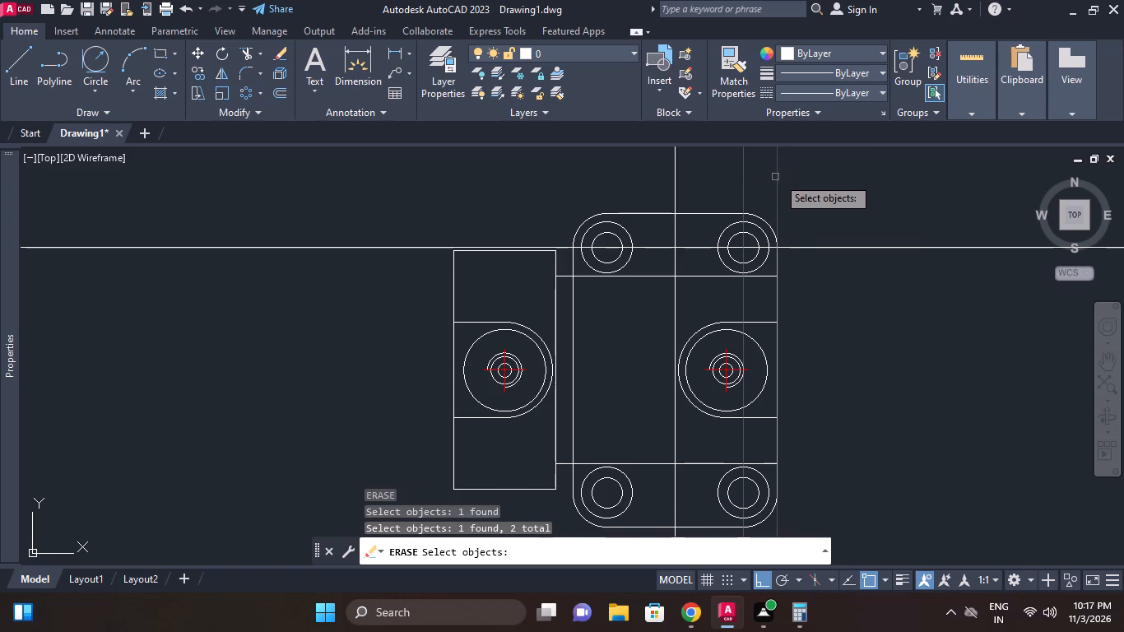
right_click(787, 174)
Draw a 4 mm diameter circle where the remaining vertical and horizontal construction lines cross between the upper mounting holes.
middle_click_drag(815, 236, 810, 274)
key("c")
key("space")
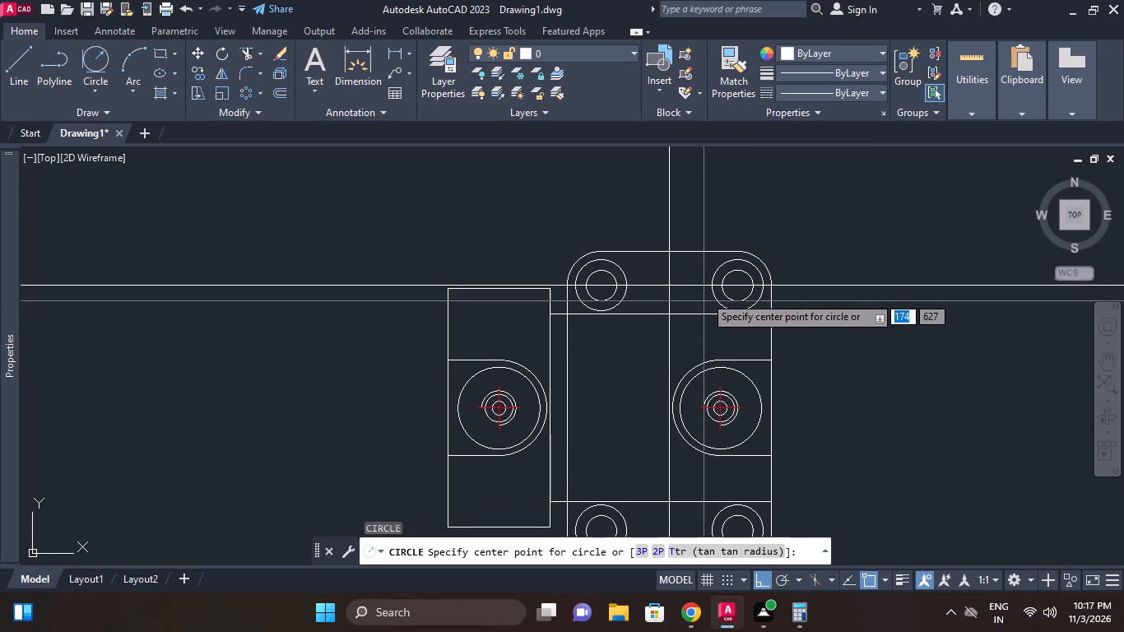
middle_click_drag(712, 266, 713, 286)
scroll(713, 313, "up", 1)
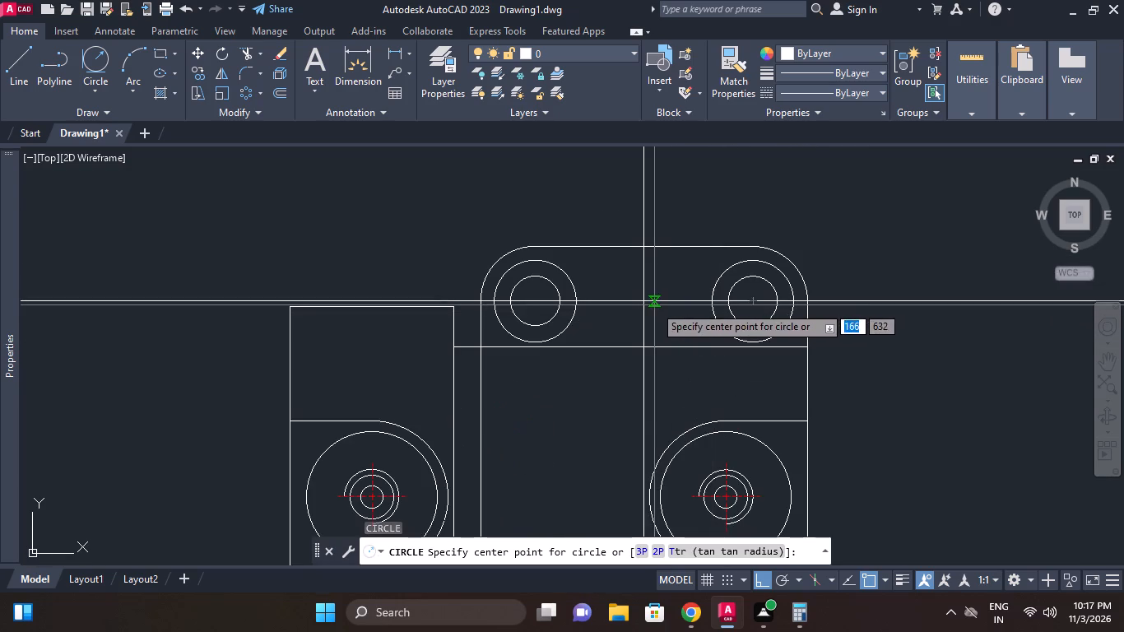
left_click(642, 303)
key("d")
key("space")
type("4")
key("space")
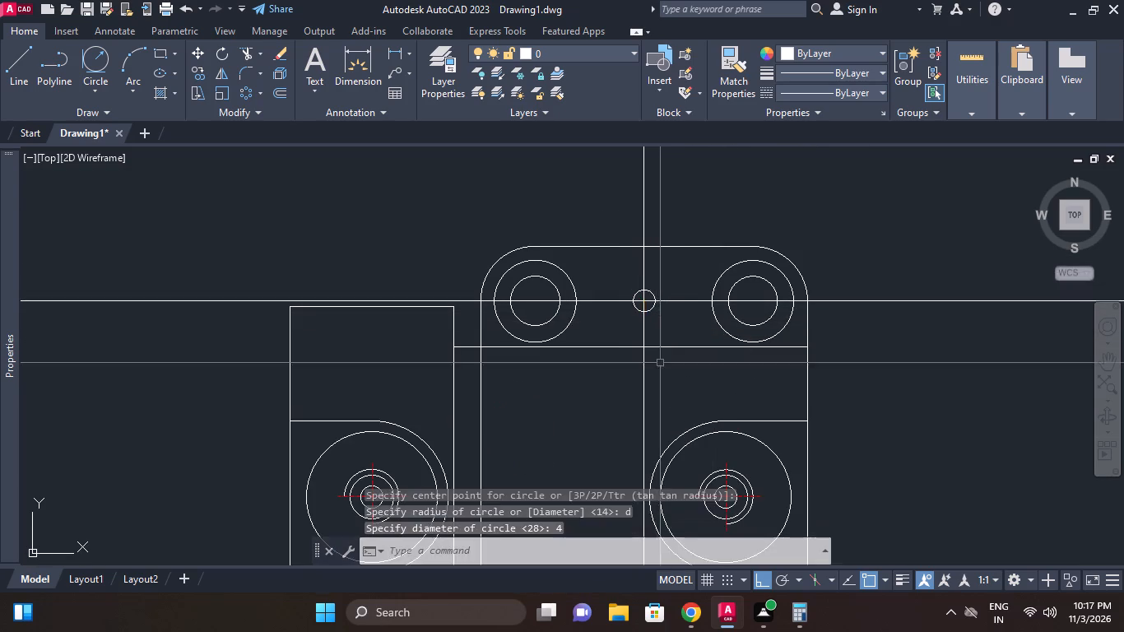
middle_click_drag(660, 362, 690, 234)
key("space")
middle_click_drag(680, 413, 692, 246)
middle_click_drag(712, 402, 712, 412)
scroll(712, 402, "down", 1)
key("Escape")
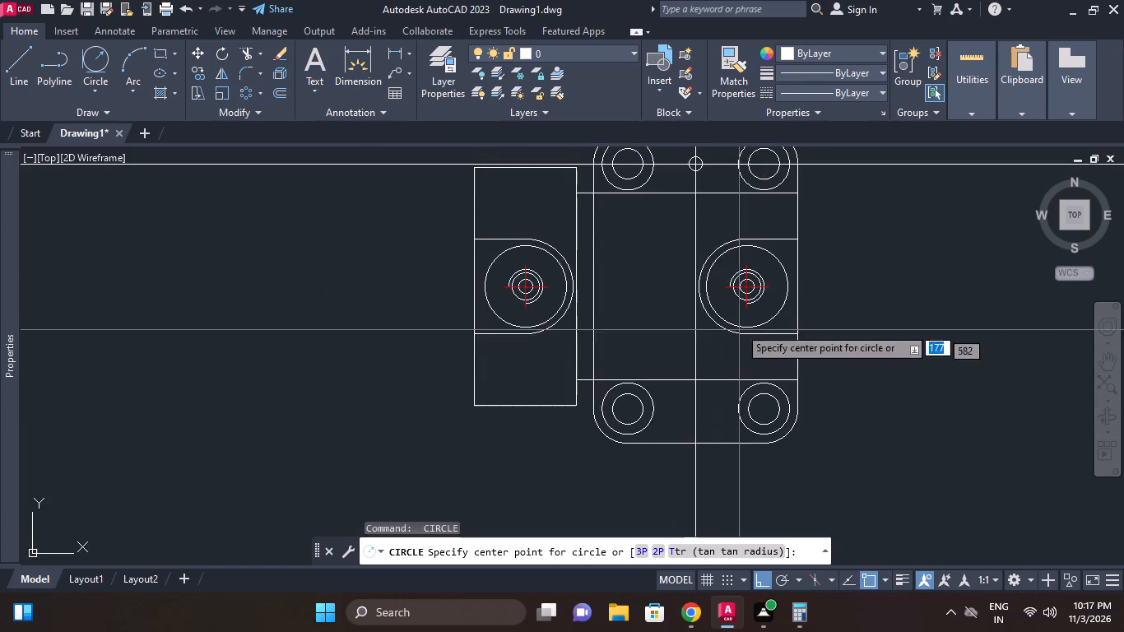
Erase the horizontal construction line through the upper mounting holes.
middle_click_drag(738, 320, 738, 380)
key("e")
key("space")
left_click_drag(845, 242, 845, 234)
left_click(836, 204)
right_click(836, 203)
middle_click_drag(826, 252, 826, 263)
key("Escape")
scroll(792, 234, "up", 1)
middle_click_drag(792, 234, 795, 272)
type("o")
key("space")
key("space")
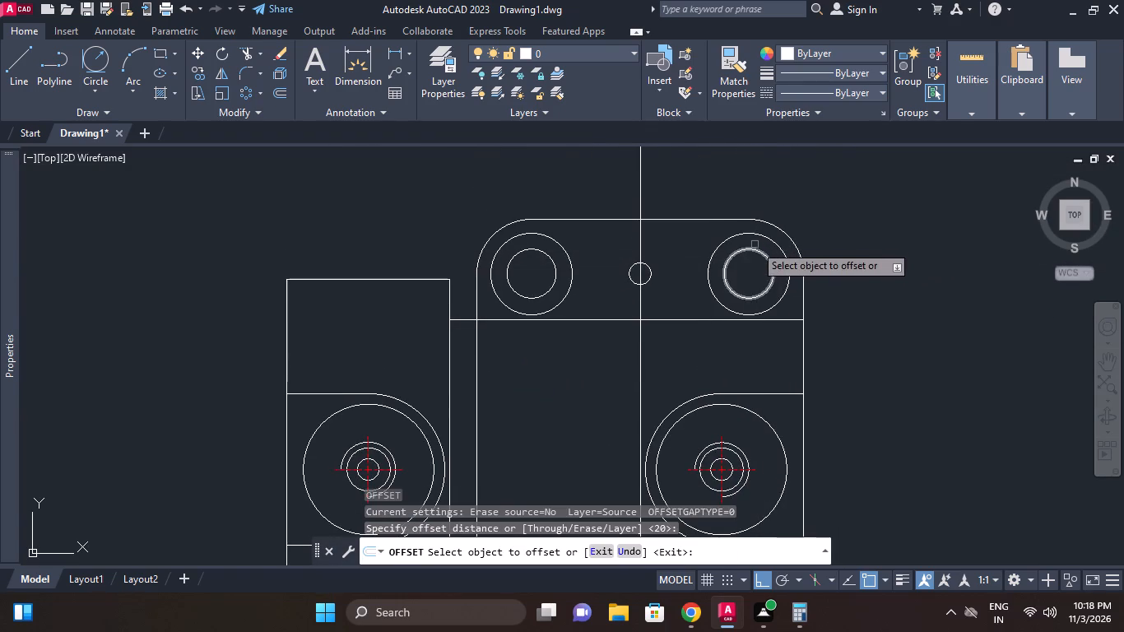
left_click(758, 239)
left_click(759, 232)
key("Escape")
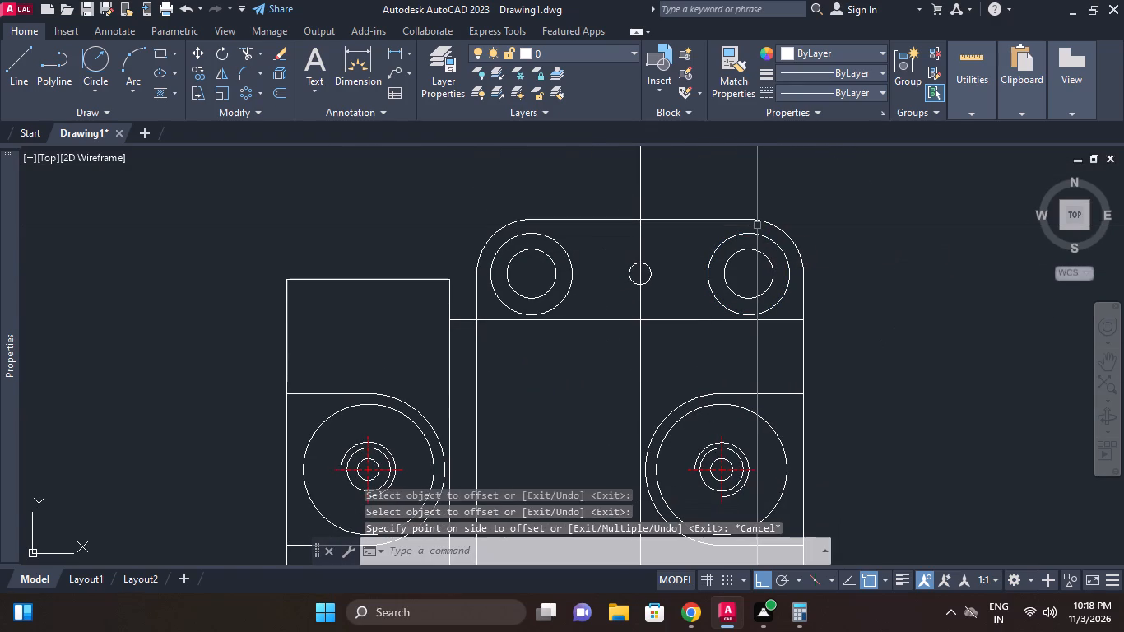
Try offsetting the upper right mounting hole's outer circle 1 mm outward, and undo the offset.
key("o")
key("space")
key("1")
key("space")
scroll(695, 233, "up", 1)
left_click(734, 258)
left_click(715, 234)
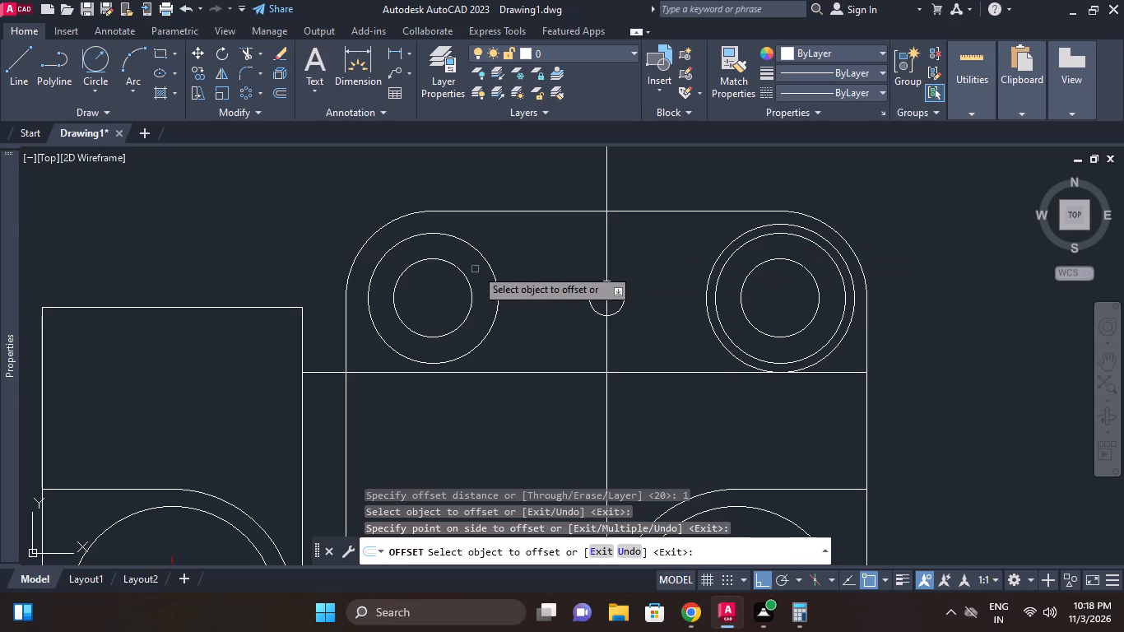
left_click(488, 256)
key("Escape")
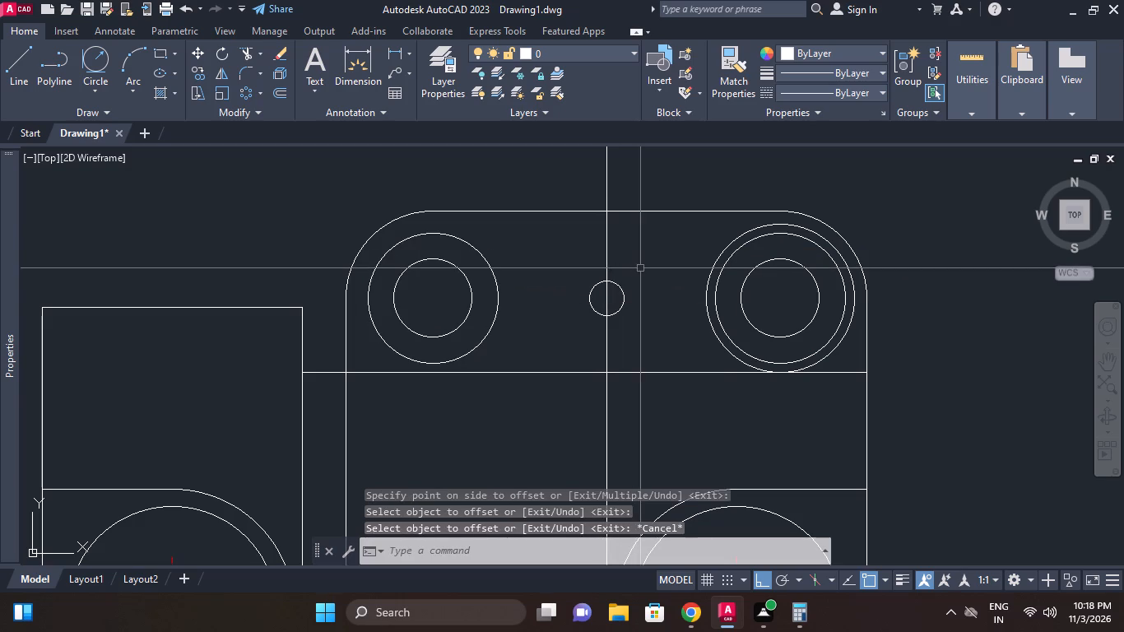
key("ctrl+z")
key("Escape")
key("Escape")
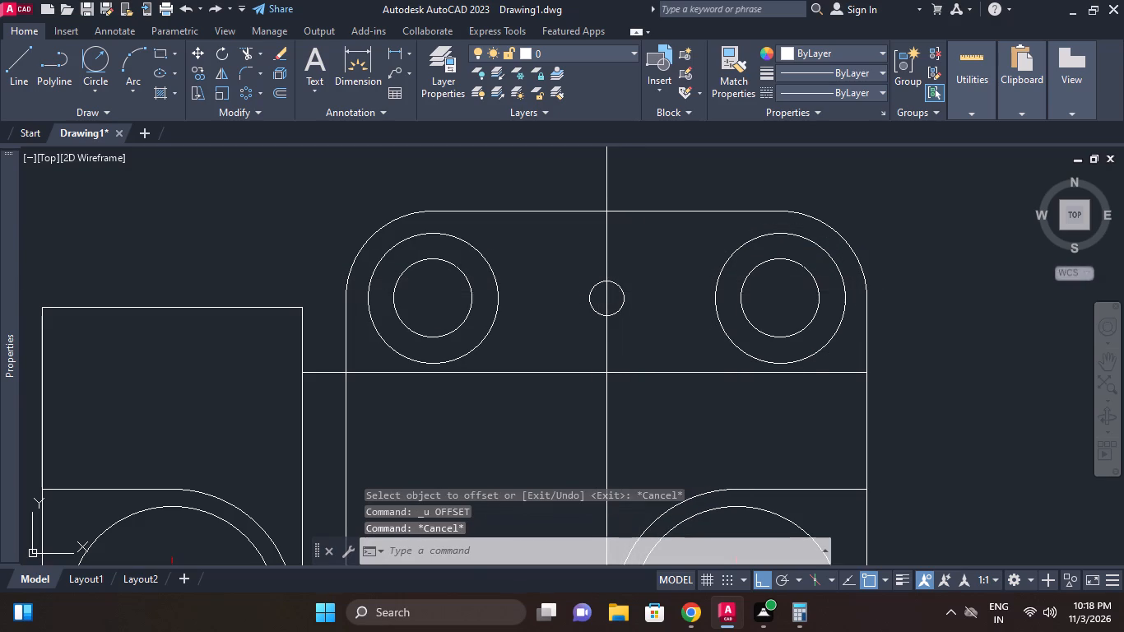
Offset the outer circles of both upper mounting holes 1 mm outward.
key("o")
key("space")
key("1")
key("space")
left_click(481, 258)
left_click(495, 245)
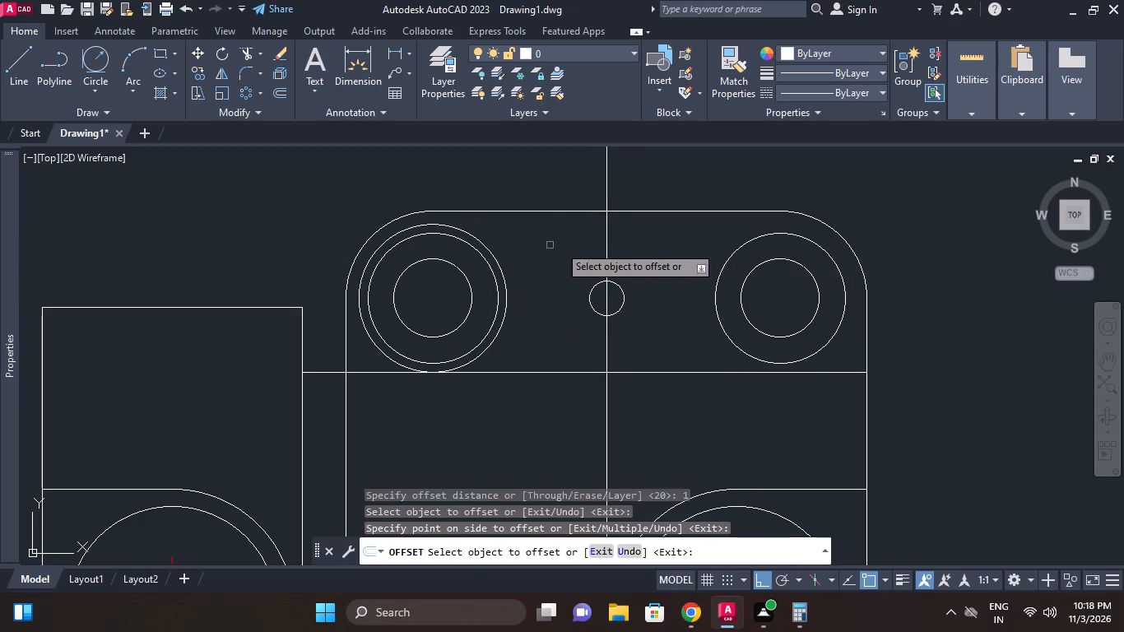
left_click(724, 267)
left_click(710, 251)
key("Escape")
middle_click(566, 261)
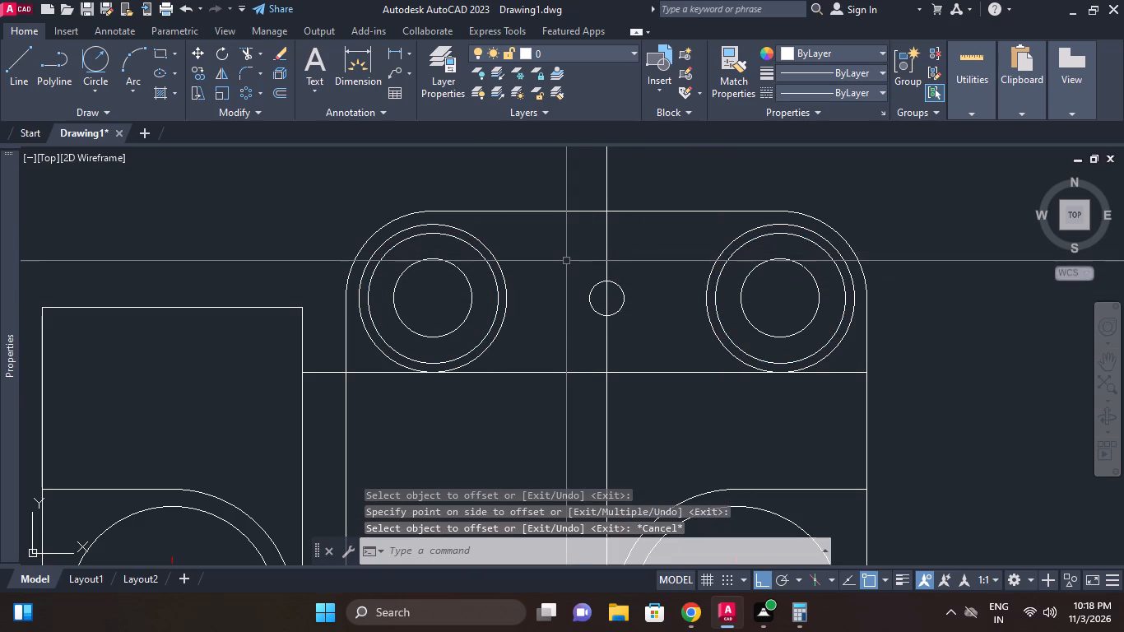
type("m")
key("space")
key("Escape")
Add centre marks to the 1 mm offset circles around both upper mounting holes.
key("c")
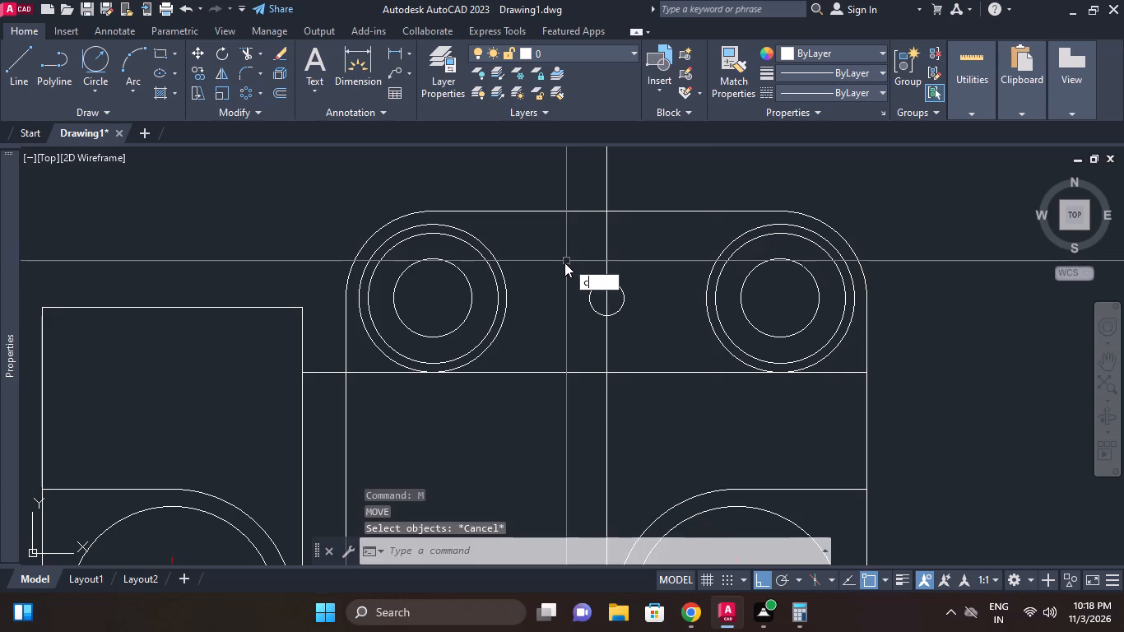
key("m")
key("space")
left_click(486, 243)
left_click(737, 241)
key("Escape")
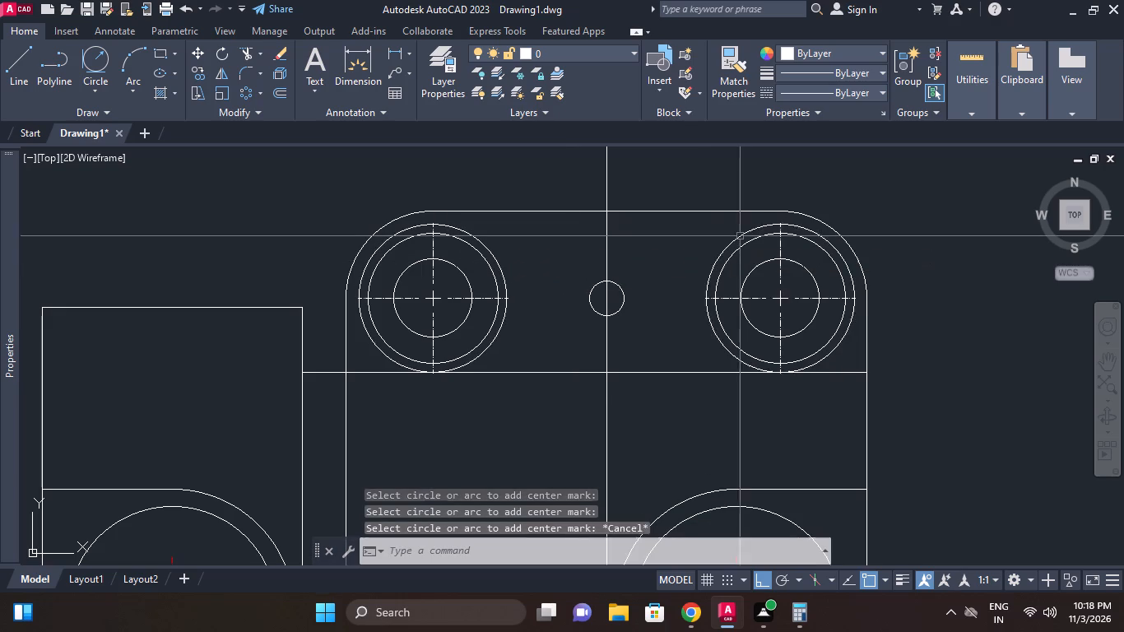
Erase the two 1 mm offset circles around the upper mounting holes, keeping their centre marks.
left_click(741, 235)
key("e")
key("space")
left_click(477, 242)
key("space")
middle_click_drag(587, 258, 639, 266)
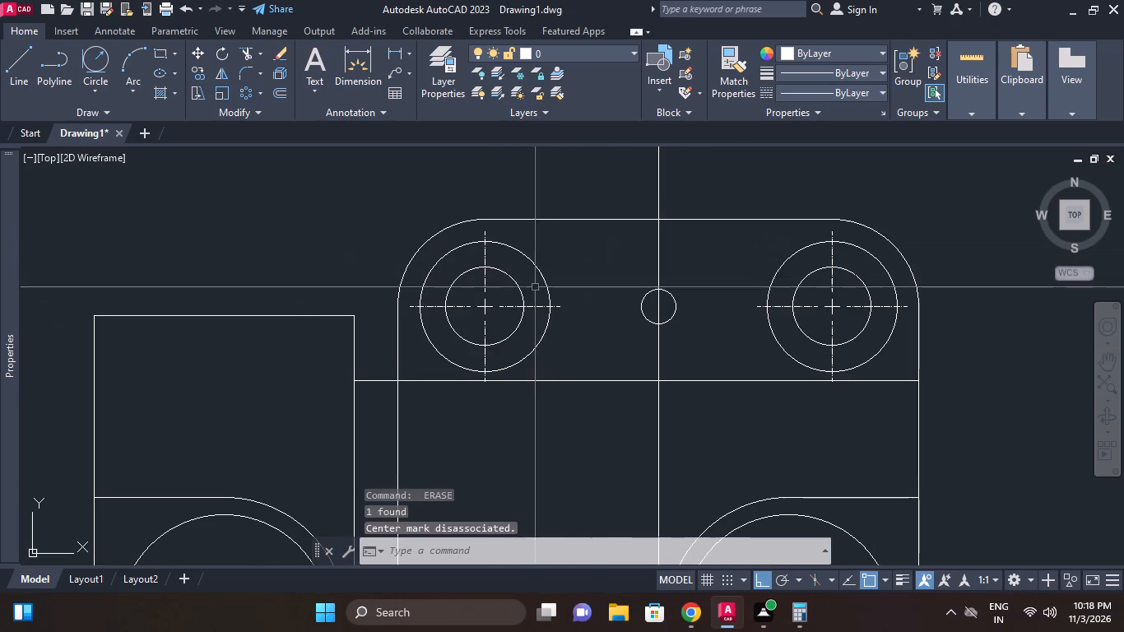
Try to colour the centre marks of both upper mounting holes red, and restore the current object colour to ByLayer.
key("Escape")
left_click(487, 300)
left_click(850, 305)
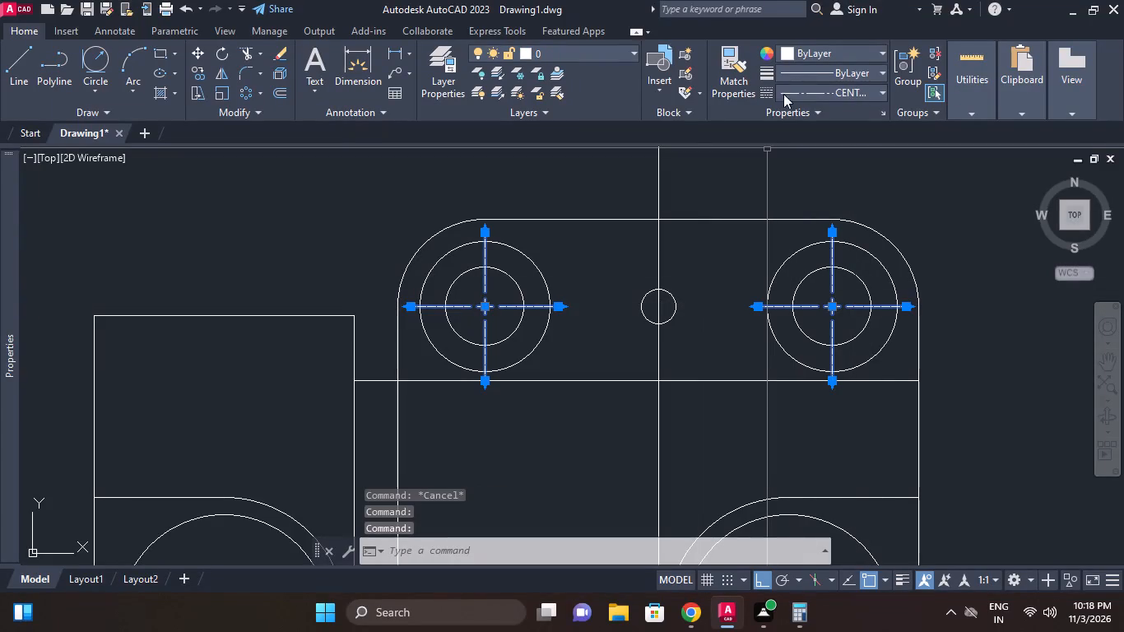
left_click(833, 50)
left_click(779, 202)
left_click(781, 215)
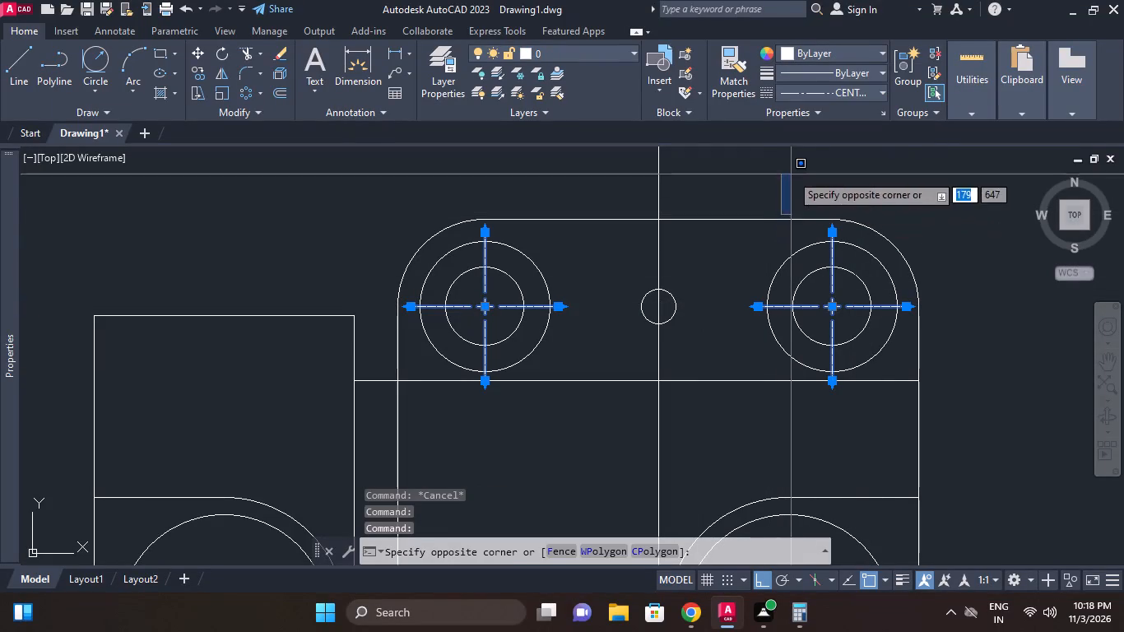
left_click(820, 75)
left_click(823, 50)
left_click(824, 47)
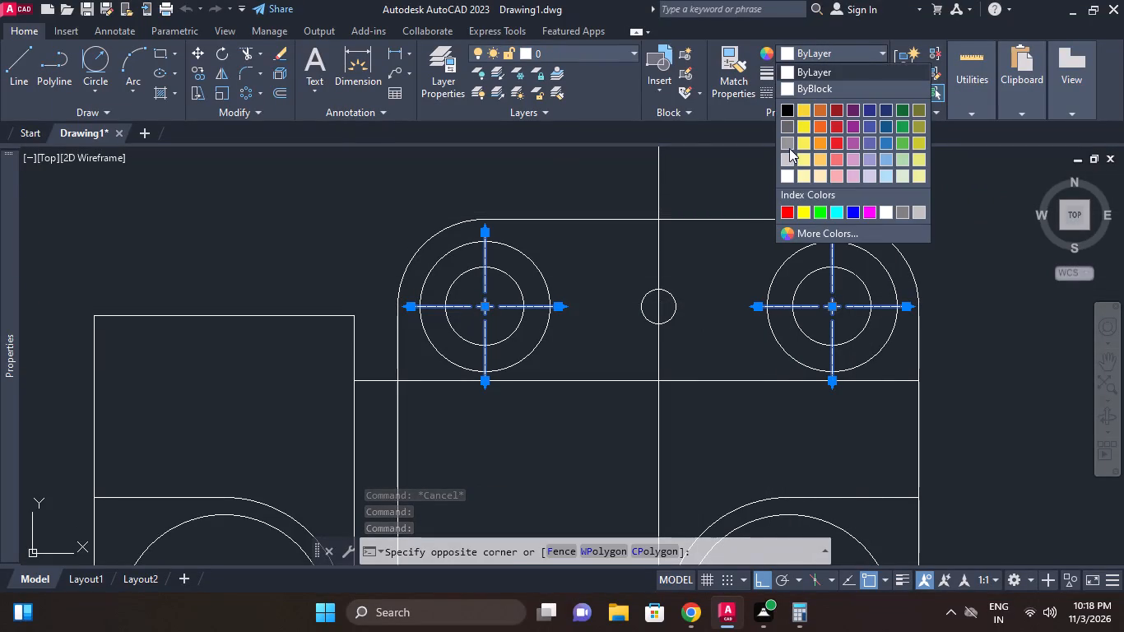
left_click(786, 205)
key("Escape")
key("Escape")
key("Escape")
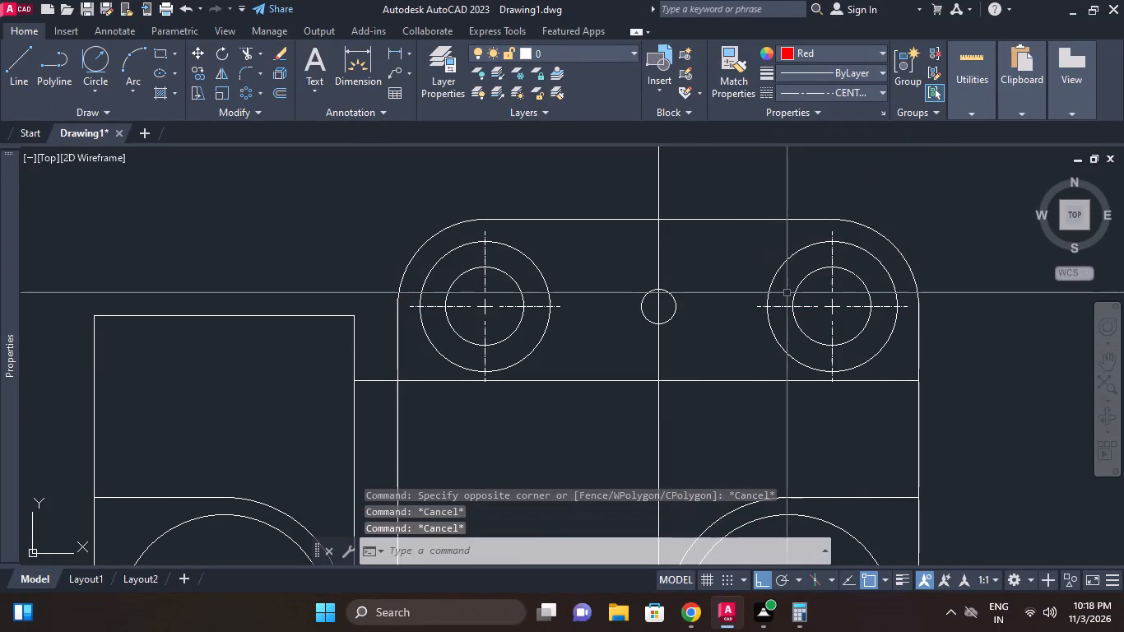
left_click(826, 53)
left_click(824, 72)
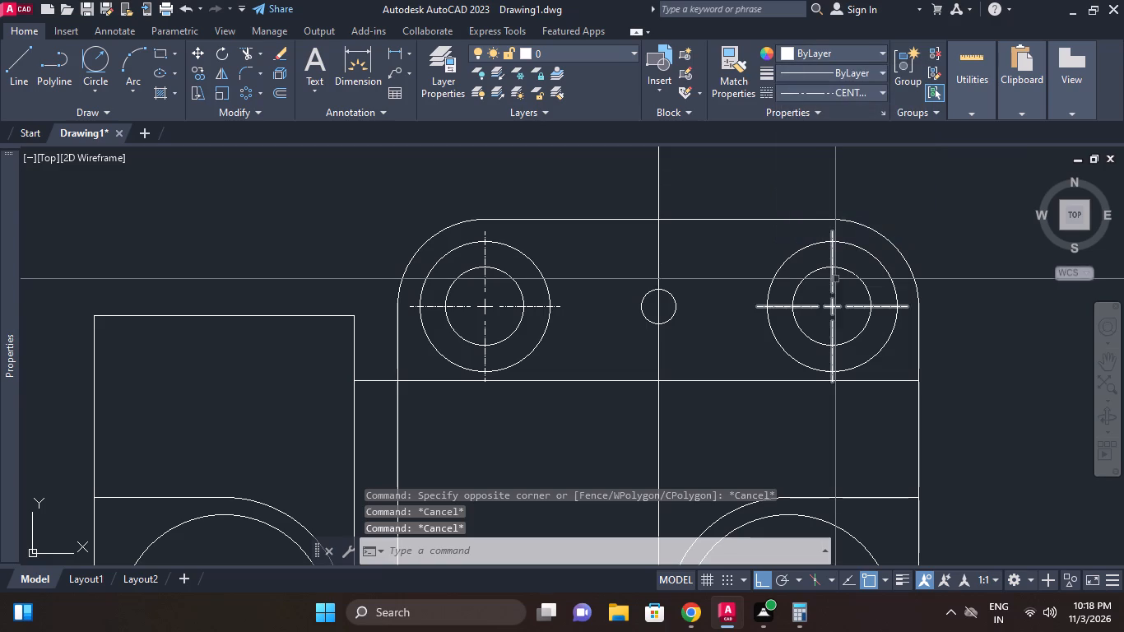
Set the colour of the centre marks on both upper mounting holes to Red.
left_click(834, 286)
left_click(512, 308)
left_click(831, 52)
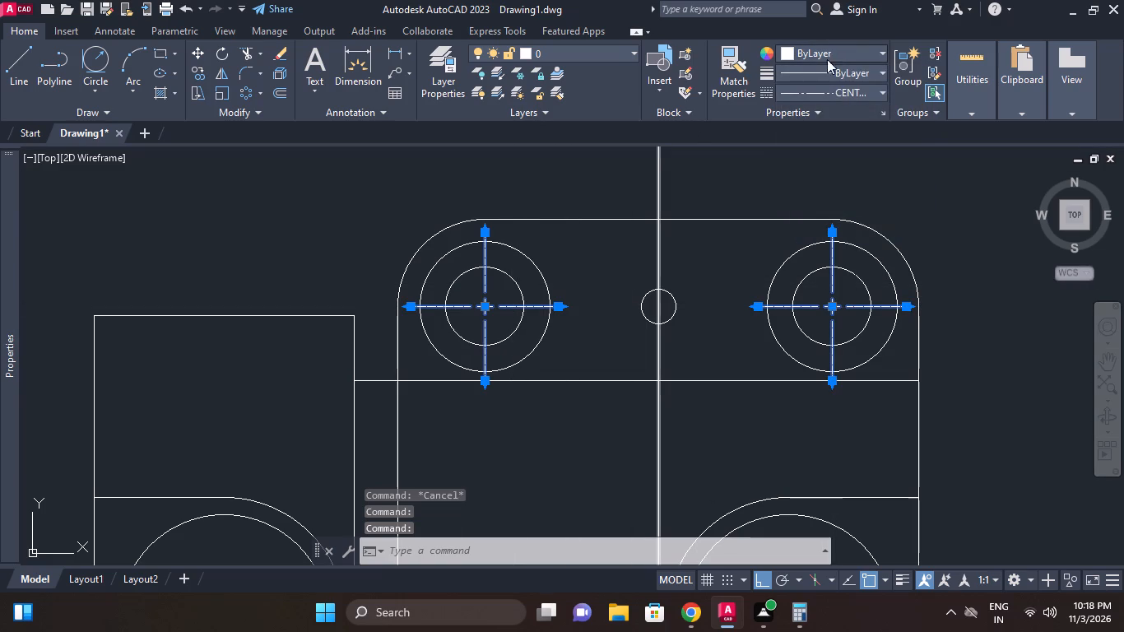
left_click(787, 208)
key("Escape")
key("Escape")
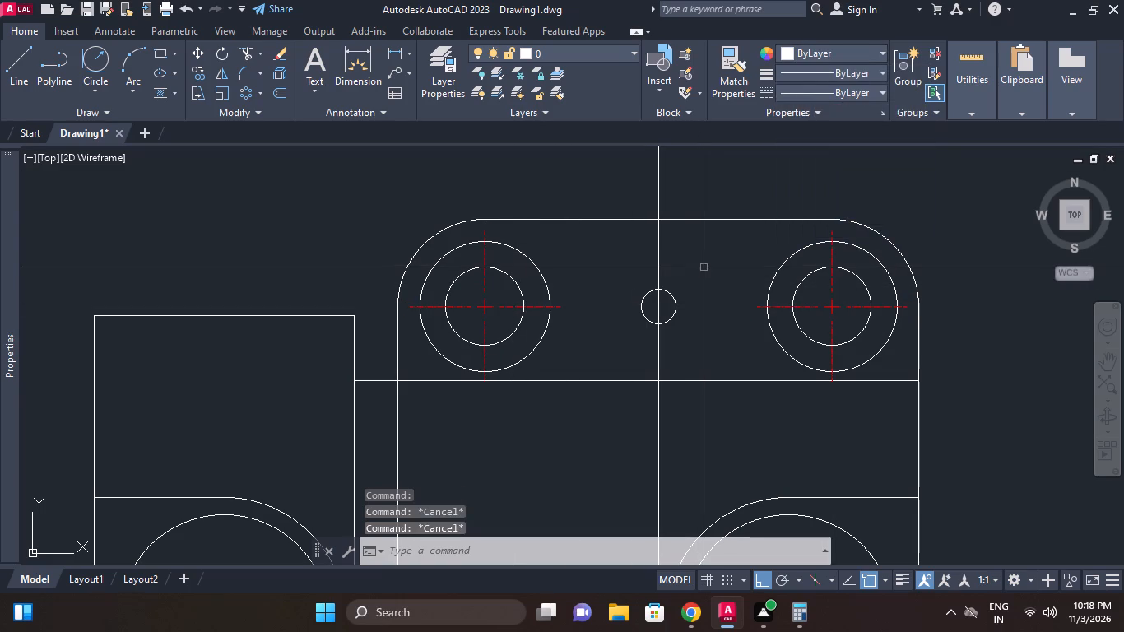
Offset the small hole's circle between the upper mounting holes 1 mm outward.
type("o")
key("space")
key("1")
key("space")
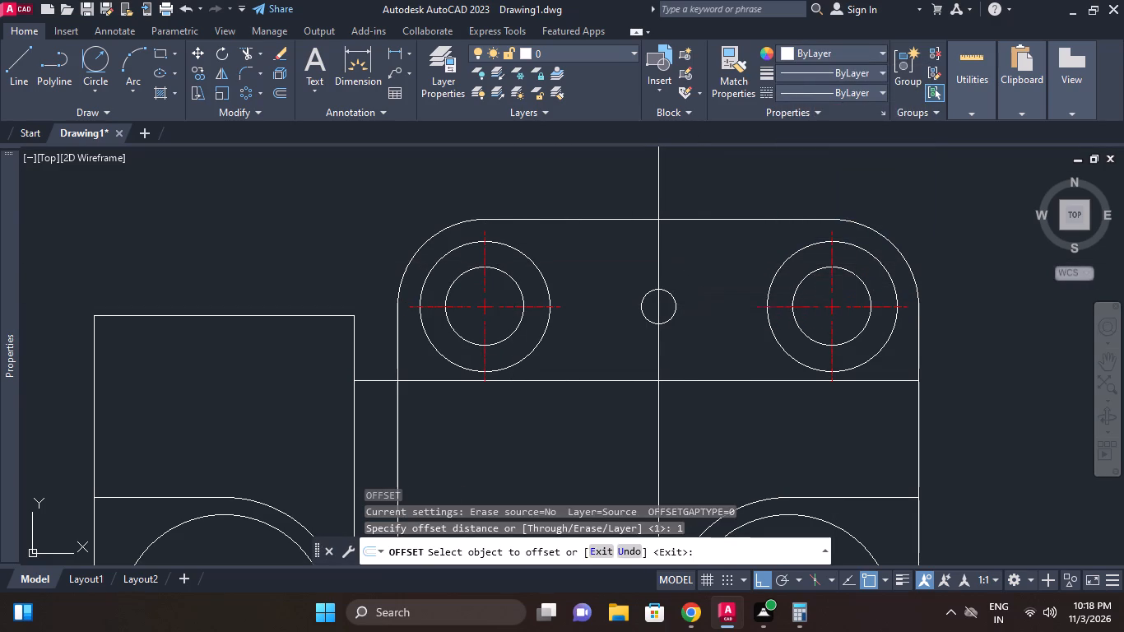
left_click(670, 296)
left_click(687, 267)
key("Escape")
Add a centre mark to the 1 mm offset circle around the small upper hole.
middle_click_drag(677, 299, 714, 238)
key("c")
key("m")
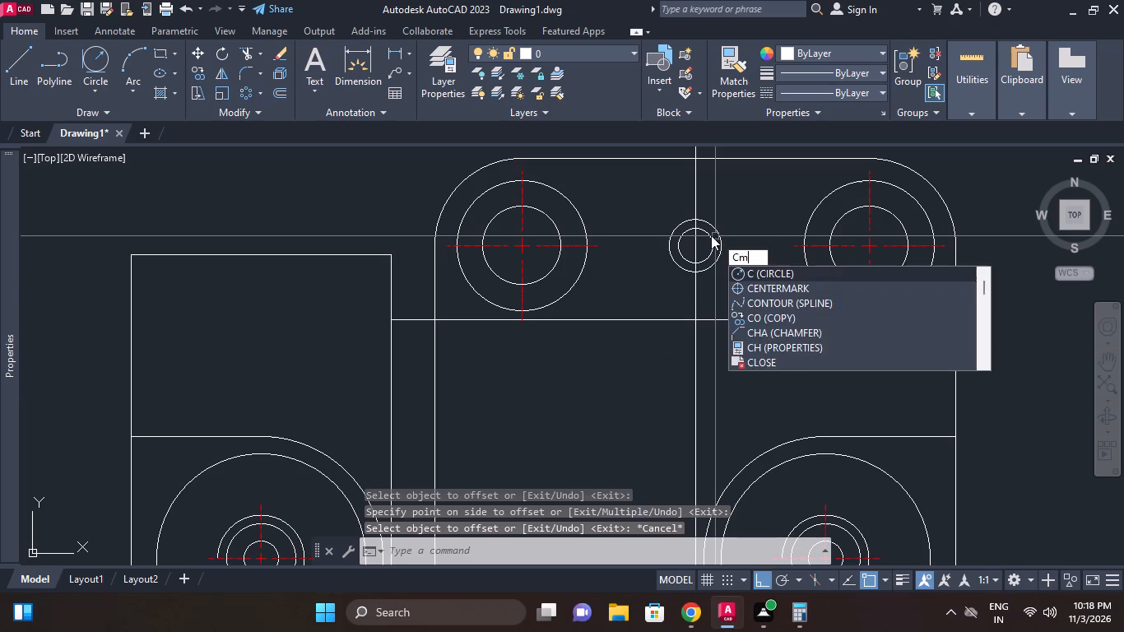
key("space")
left_click(706, 223)
key("Escape")
Erase the vertical construction line running through the small upper hole.
key("e")
key("space")
left_click(699, 184)
left_click(680, 174)
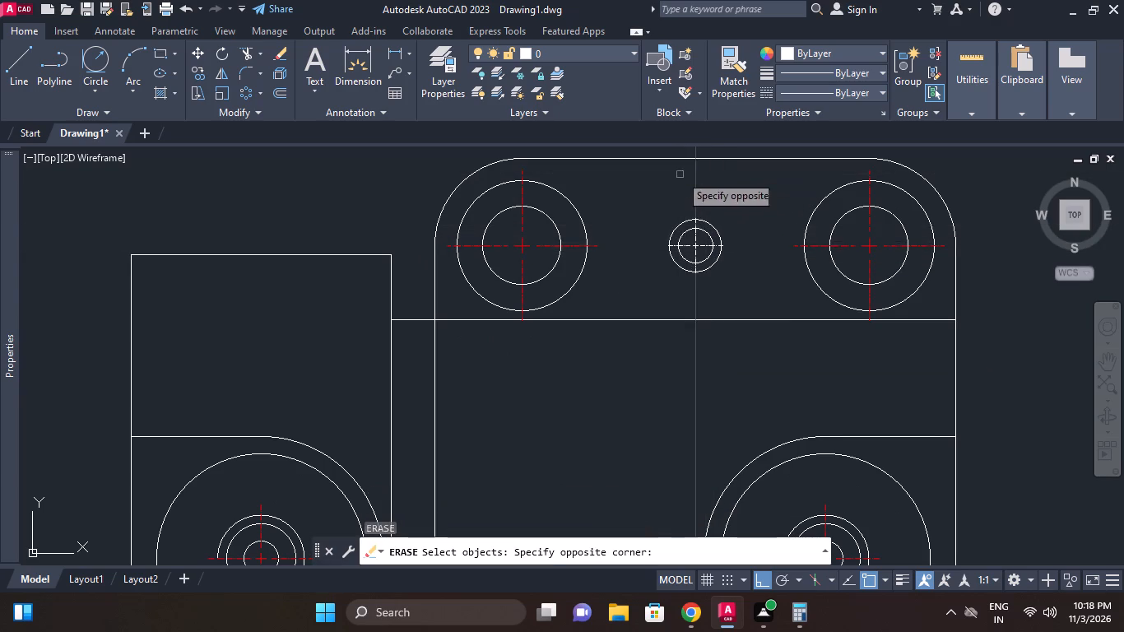
right_click_drag(680, 174, 677, 187)
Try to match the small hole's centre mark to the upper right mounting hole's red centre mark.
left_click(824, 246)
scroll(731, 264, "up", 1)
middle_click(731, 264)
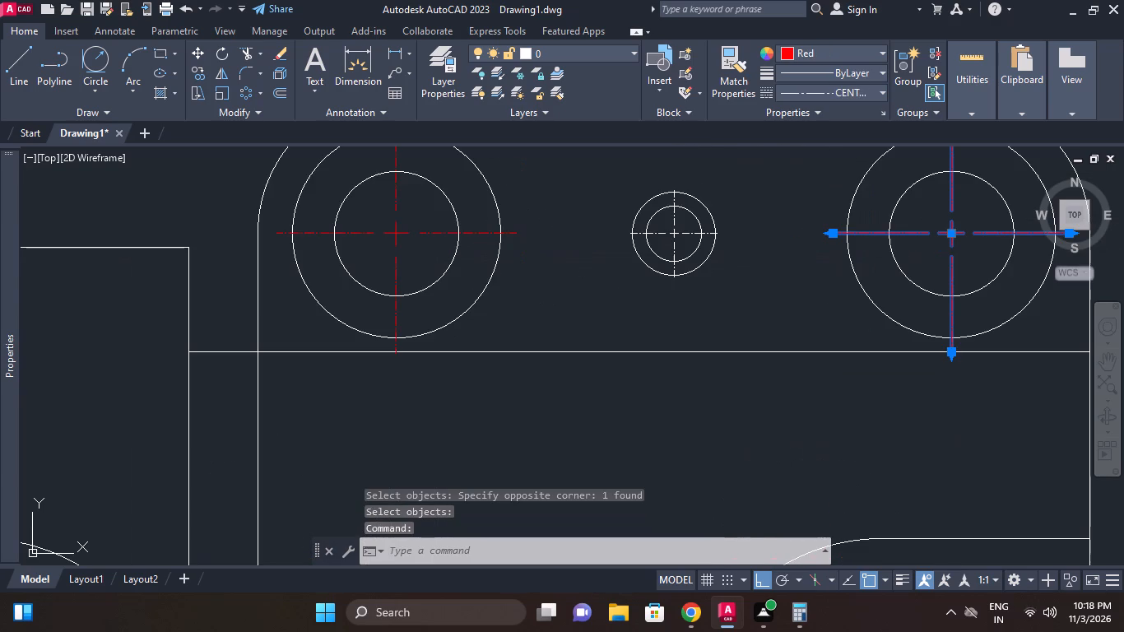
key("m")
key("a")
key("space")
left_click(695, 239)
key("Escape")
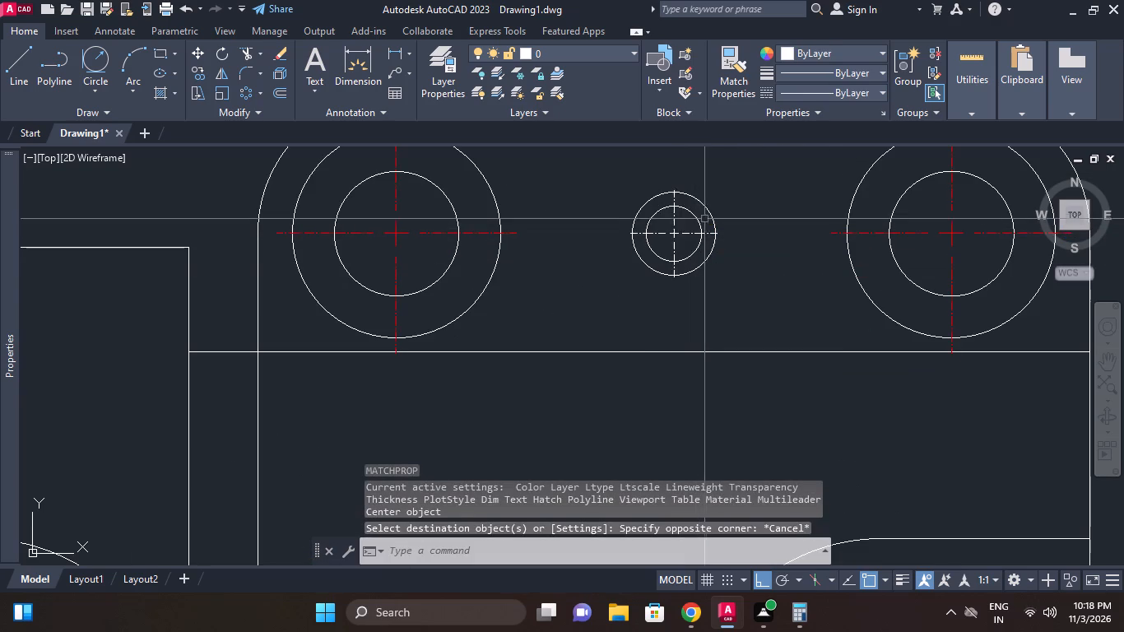
Erase the 1 mm offset circle around the small upper hole, keeping its centre mark.
left_click(706, 211)
key("e")
key("space")
Match the small hole's centre mark properties to the upper right mounting hole's red centre mark.
left_click(863, 235)
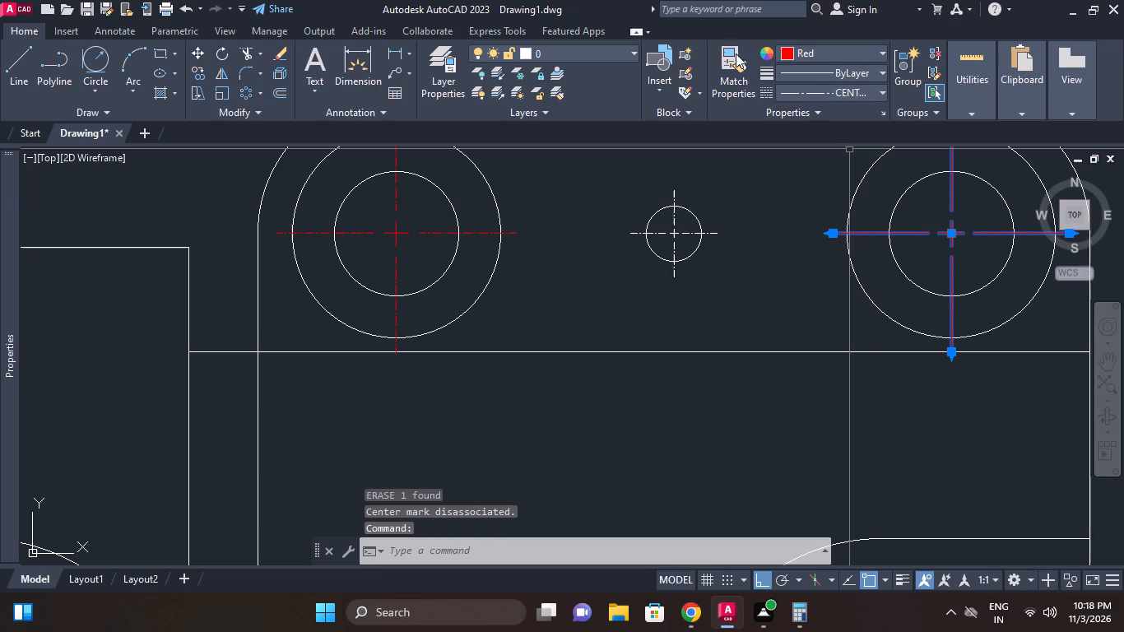
left_click(723, 52)
left_click(671, 230)
key("Escape")
Mirror the small hole and the three upper red centre marks about the top view's horizontal centreline, keeping the originals.
middle_click_drag(738, 225, 720, 236)
scroll(738, 226, "down", 1)
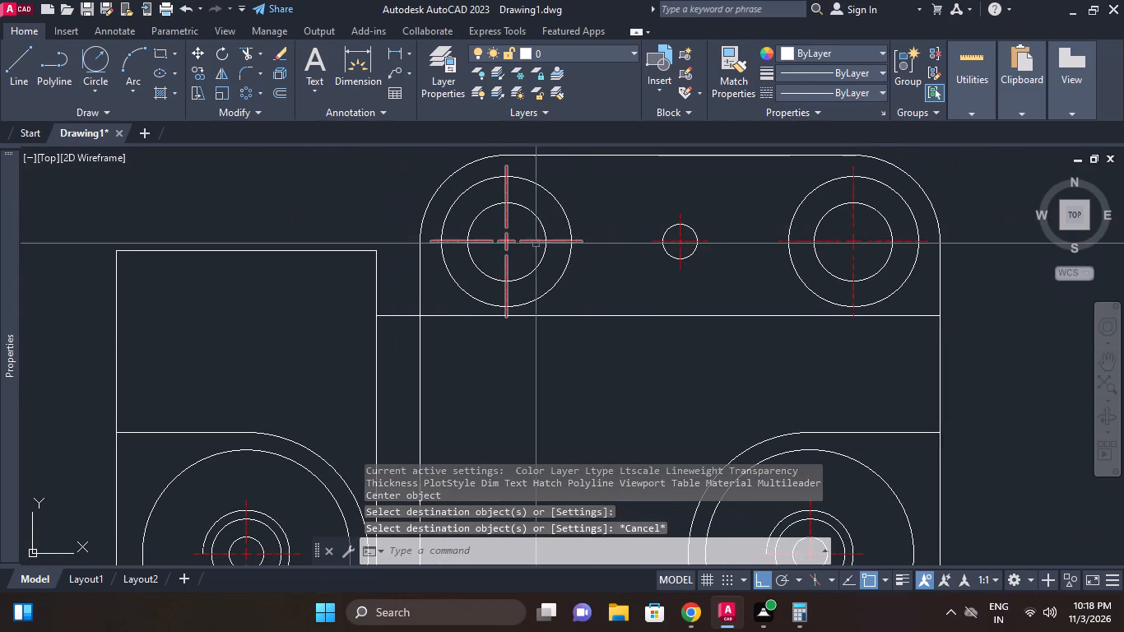
left_click(531, 244)
left_click_drag(733, 278, 710, 262)
left_click(679, 206)
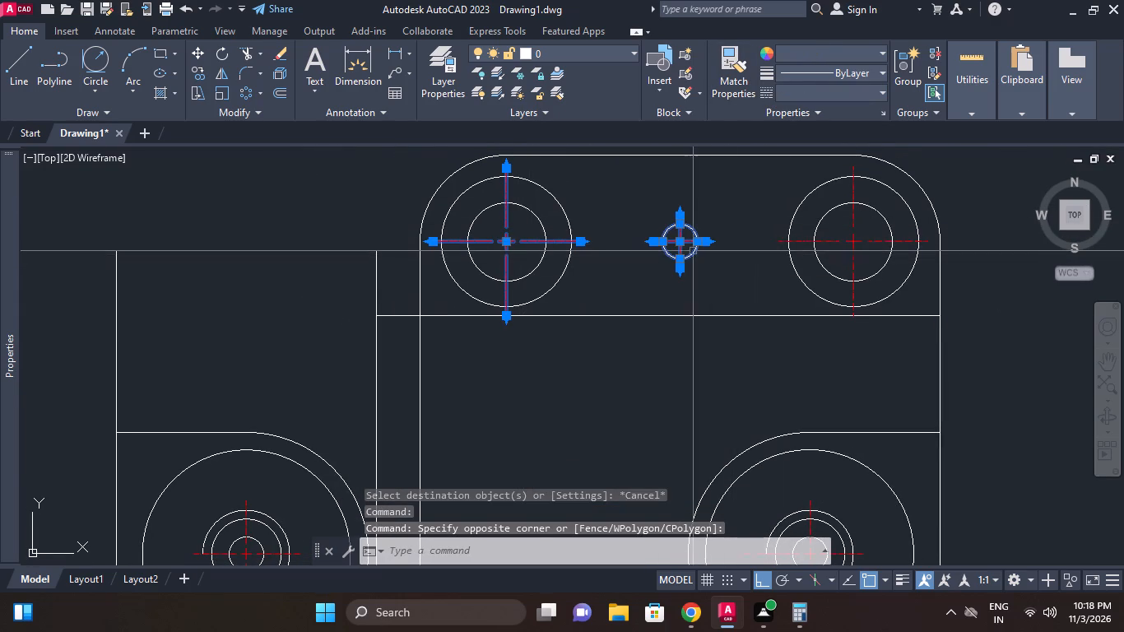
scroll(693, 249, "up", 1)
left_click_drag(767, 288, 736, 267)
left_click(601, 194)
left_click(874, 242)
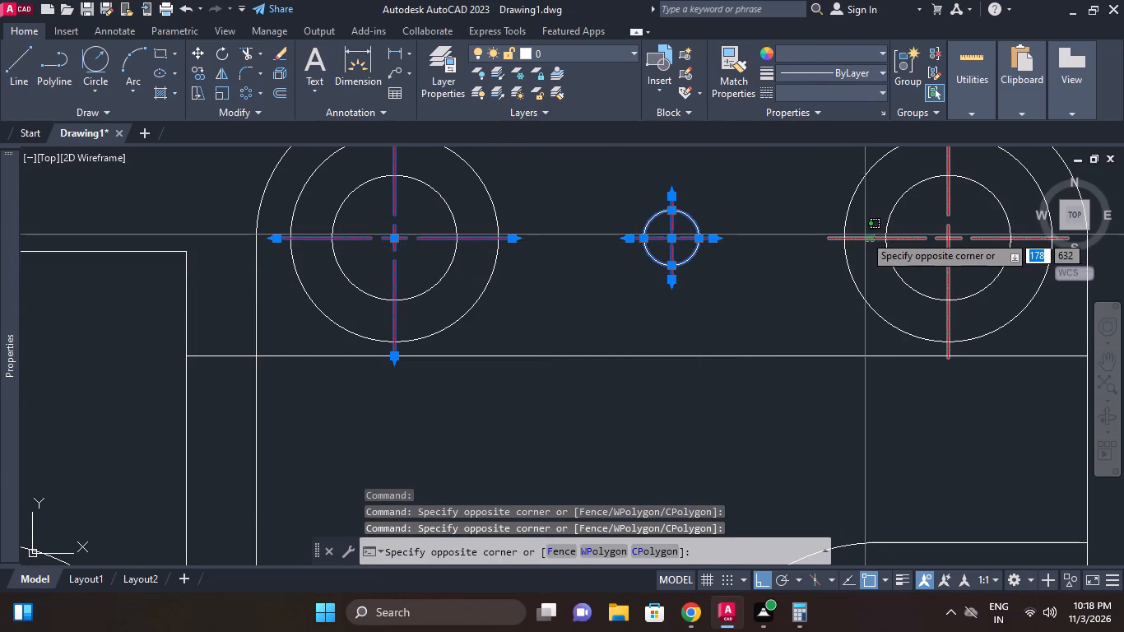
left_click(864, 235)
middle_click_drag(864, 234, 847, 206)
scroll(853, 215, "down", 1)
type("mi")
key("space")
middle_click_drag(888, 287, 866, 247)
scroll(886, 287, "down", 2)
middle_click_drag(908, 298, 897, 245)
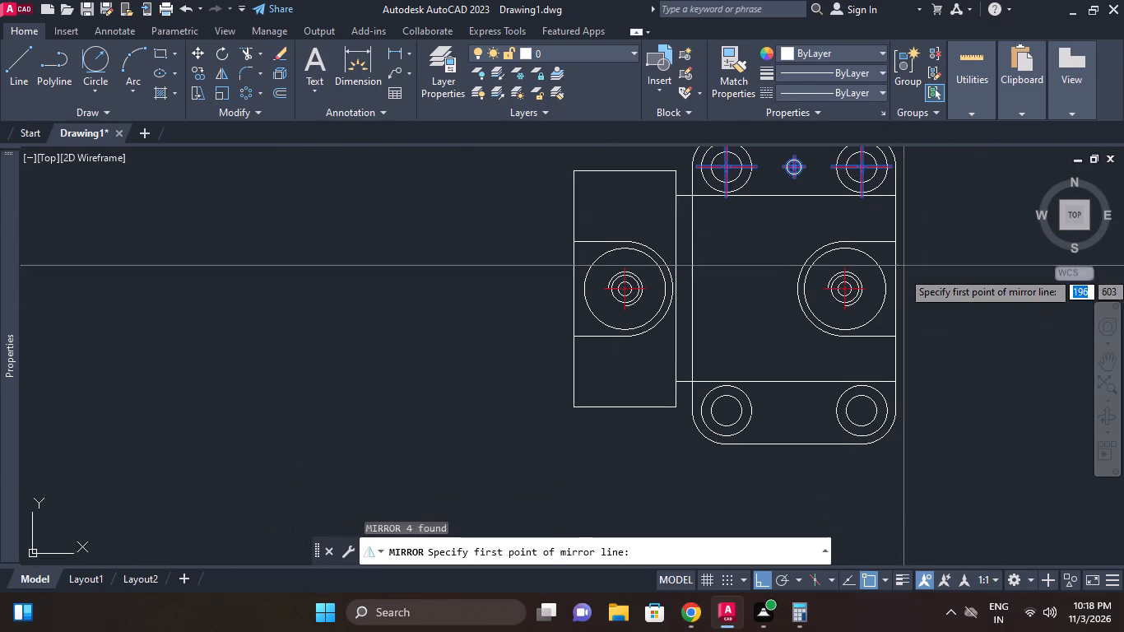
left_click(892, 289)
left_click(959, 290)
left_click_drag(984, 357, 959, 290)
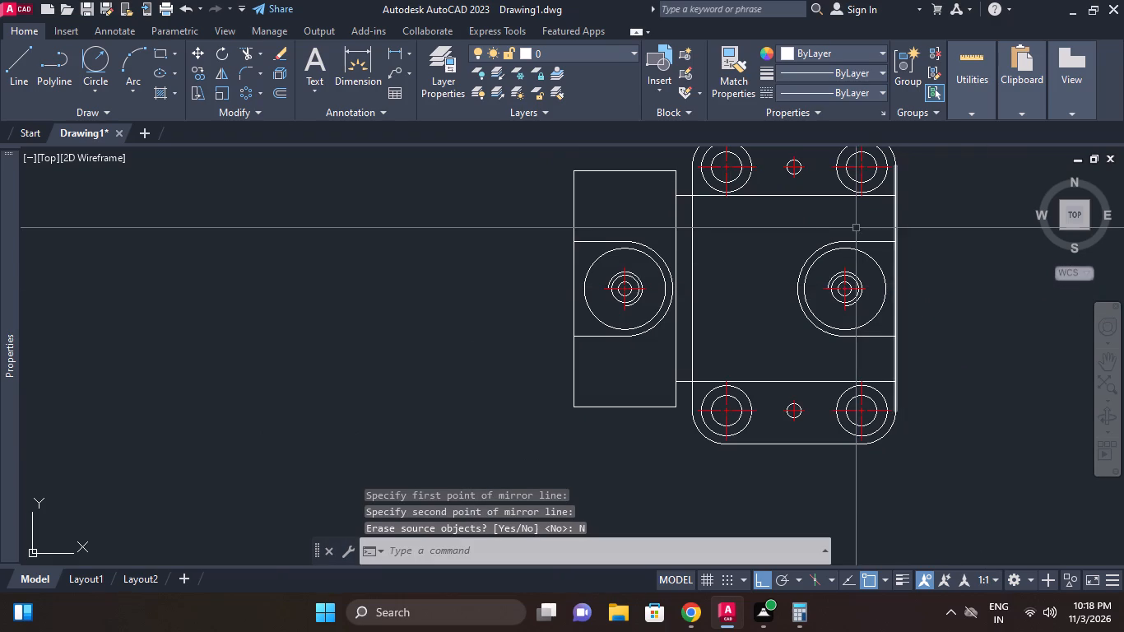
Examine the mirrored lower holes and centre marks in the top view, and review all three views together.
middle_click(858, 238)
scroll(858, 238, "down", 1)
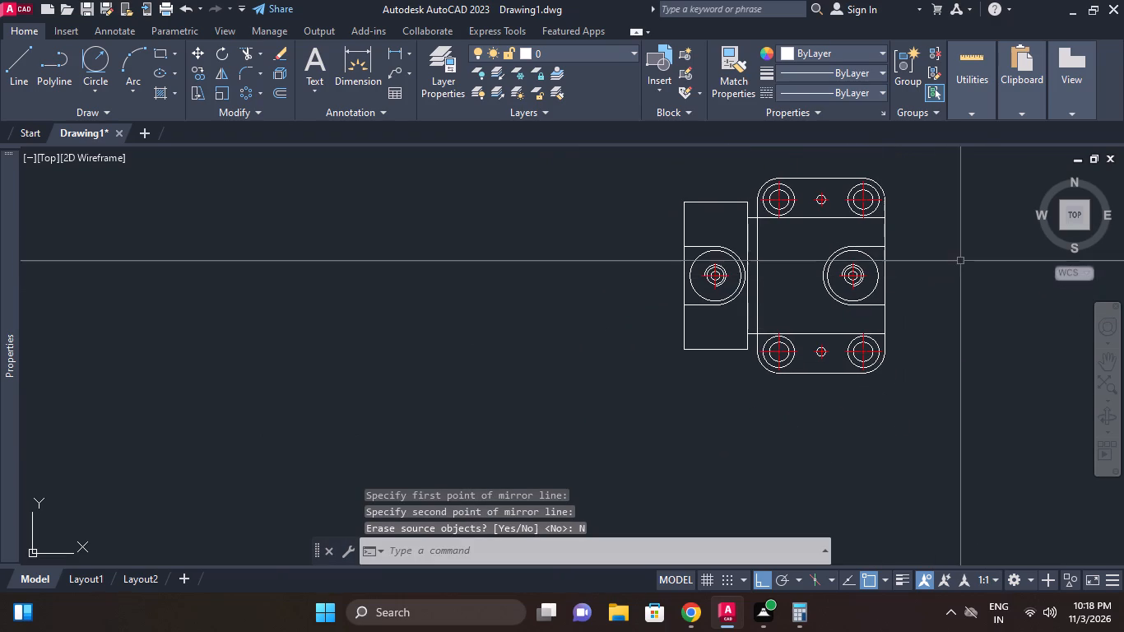
scroll(769, 357, "up", 2)
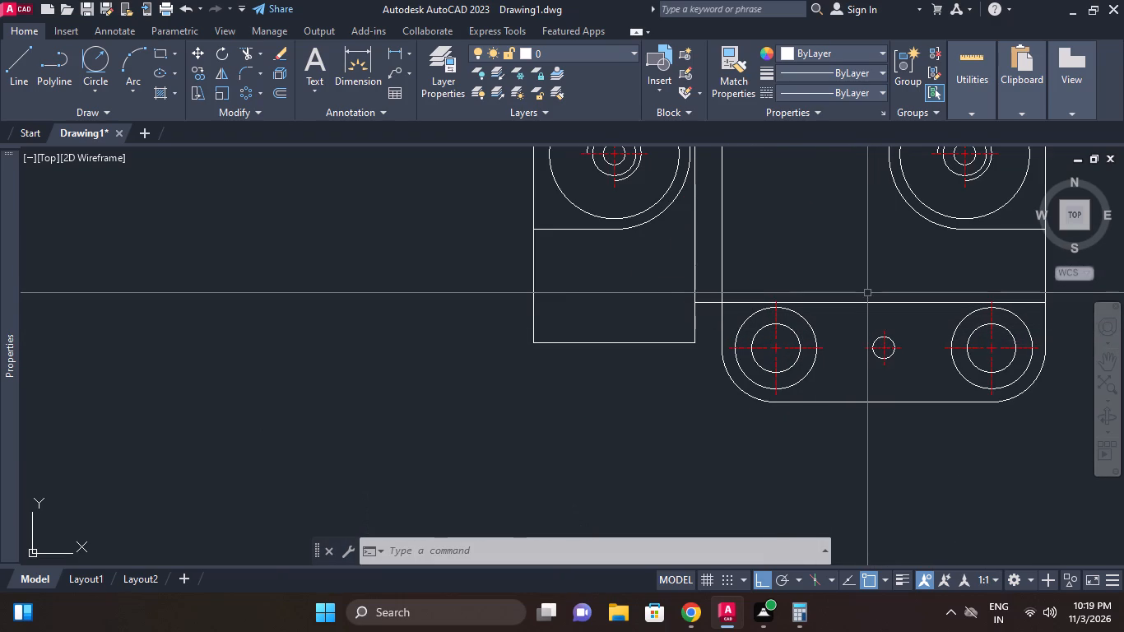
middle_click_drag(1029, 360, 909, 400)
scroll(953, 378, "down", 3)
middle_click_drag(951, 379, 863, 435)
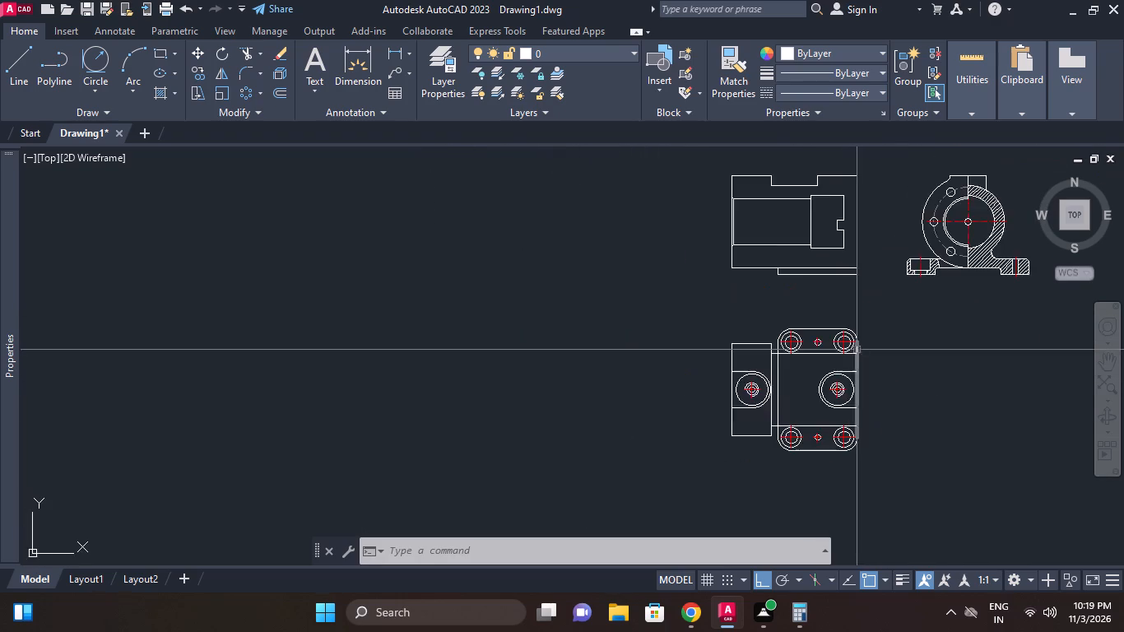
scroll(857, 350, "down", 1)
middle_click_drag(850, 356, 826, 383)
scroll(796, 297, "up", 1)
middle_click(796, 297)
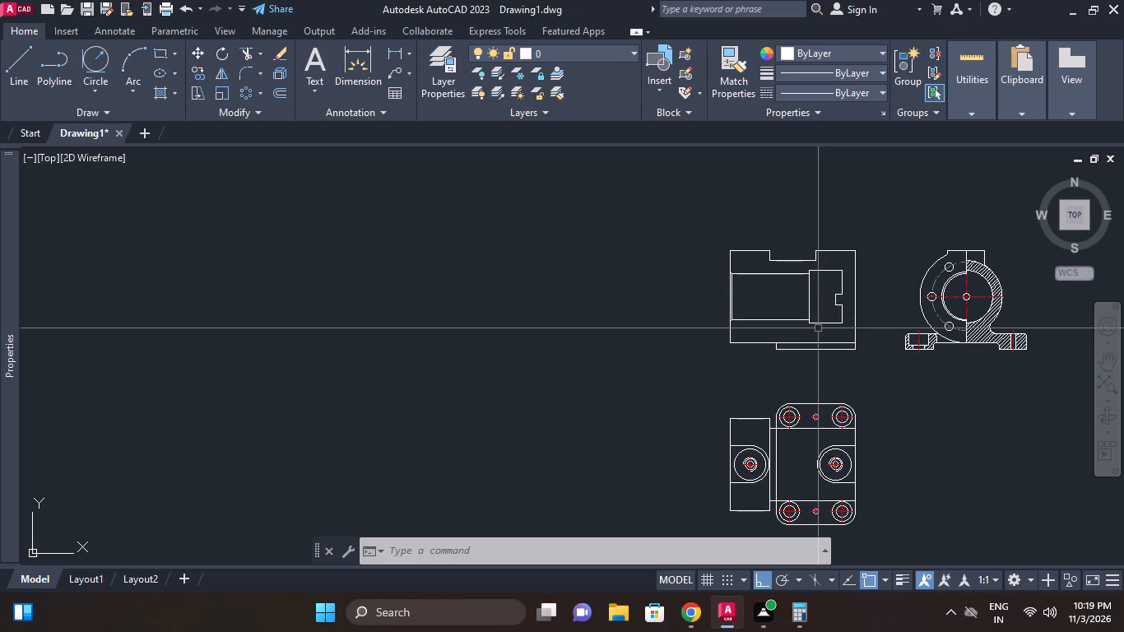
middle_click_drag(817, 326, 810, 346)
scroll(817, 325, "down", 1)
scroll(815, 304, "up", 1)
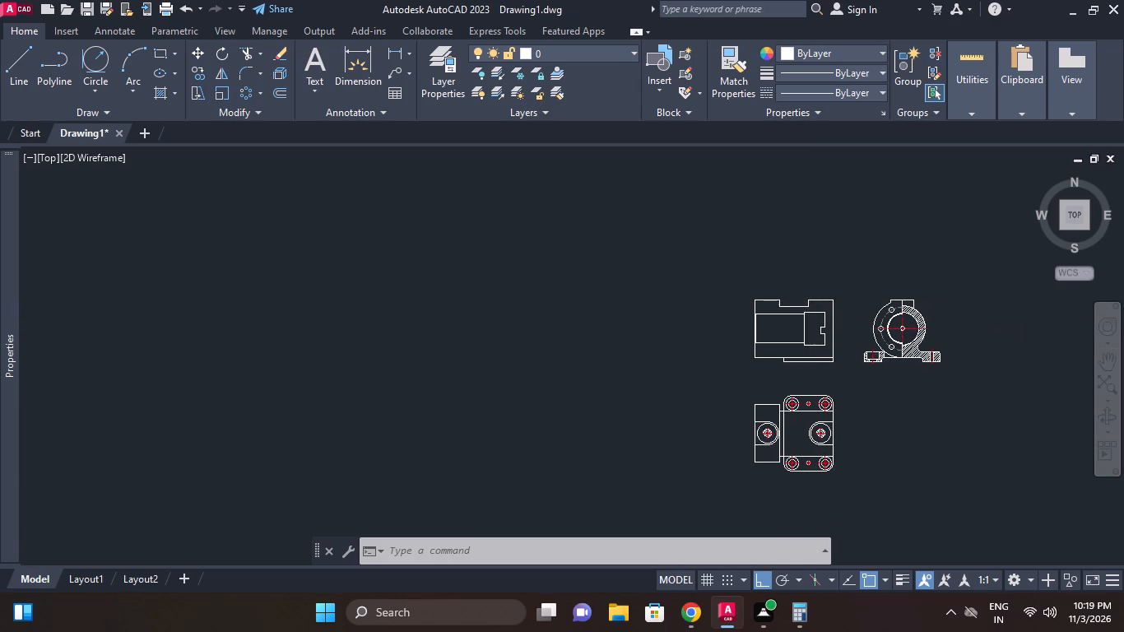
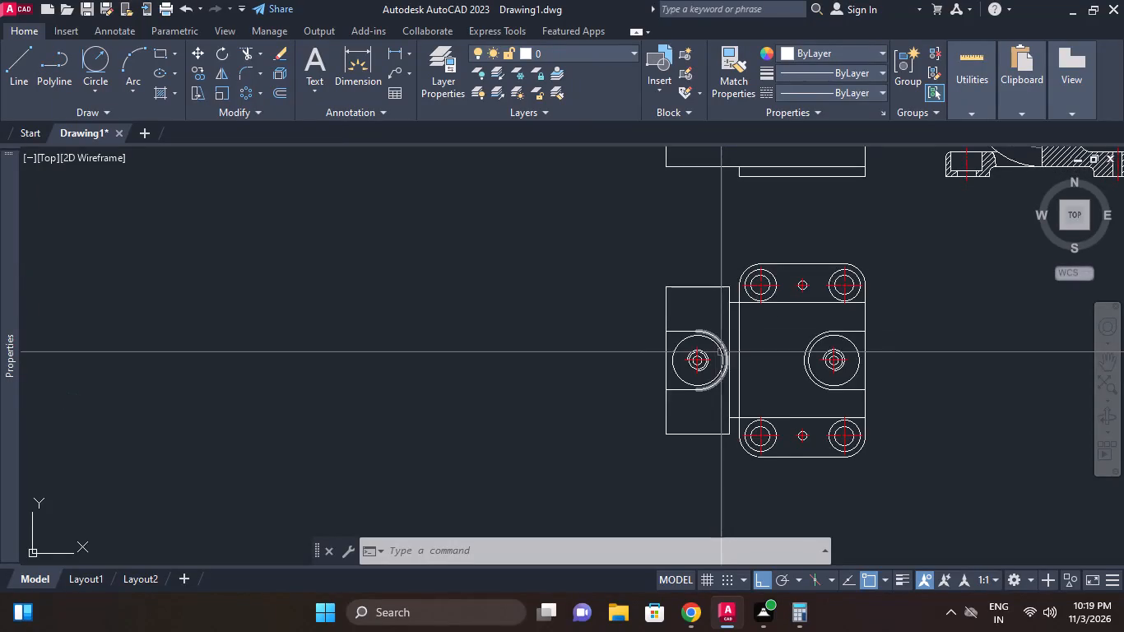
Draw vertical construction lines through the centres of the left and right concentric circle groups in the plan view.
middle_click_drag(725, 381, 723, 353)
type("xl")
key("space")
type("v")
key("space")
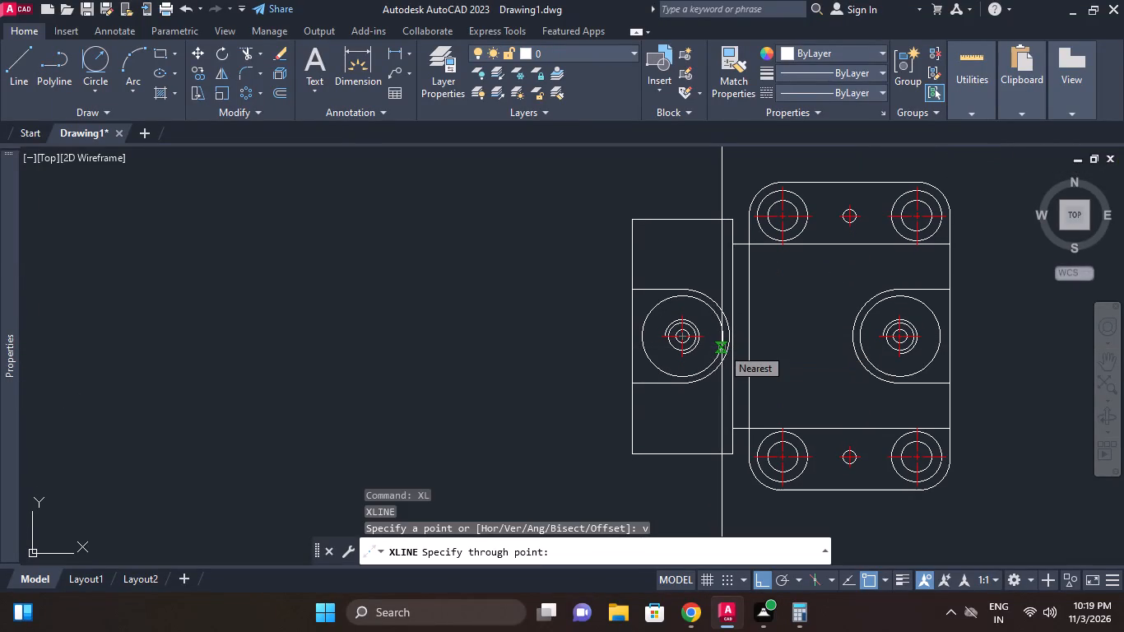
middle_click_drag(810, 348, 799, 361)
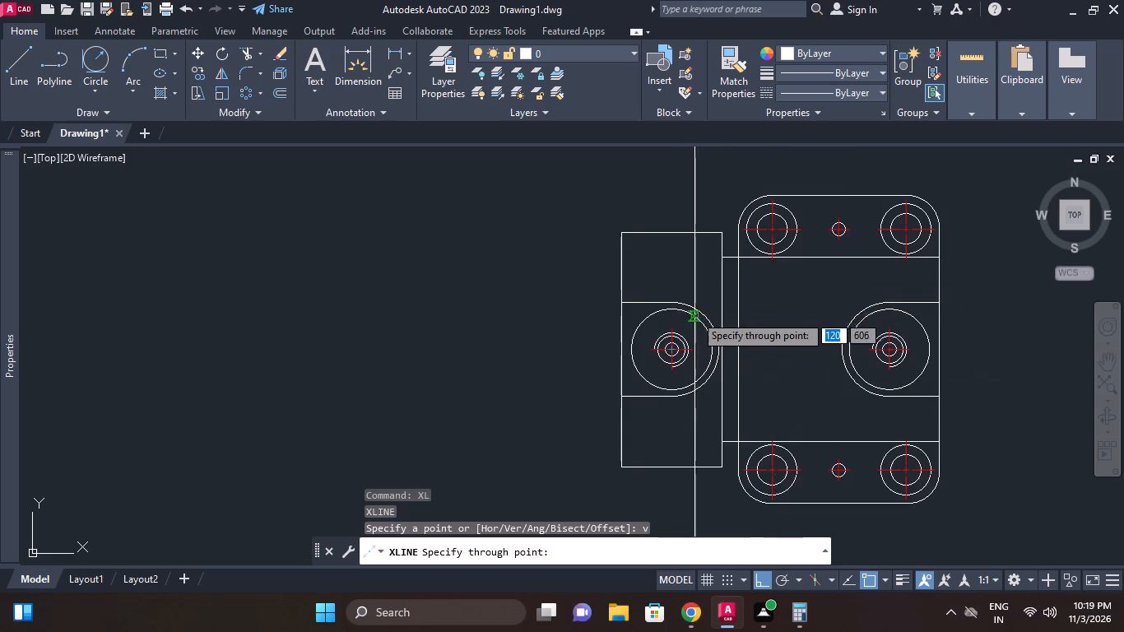
scroll(691, 316, "up", 1)
left_click(655, 337)
middle_click_drag(903, 340, 658, 340)
left_click(755, 335)
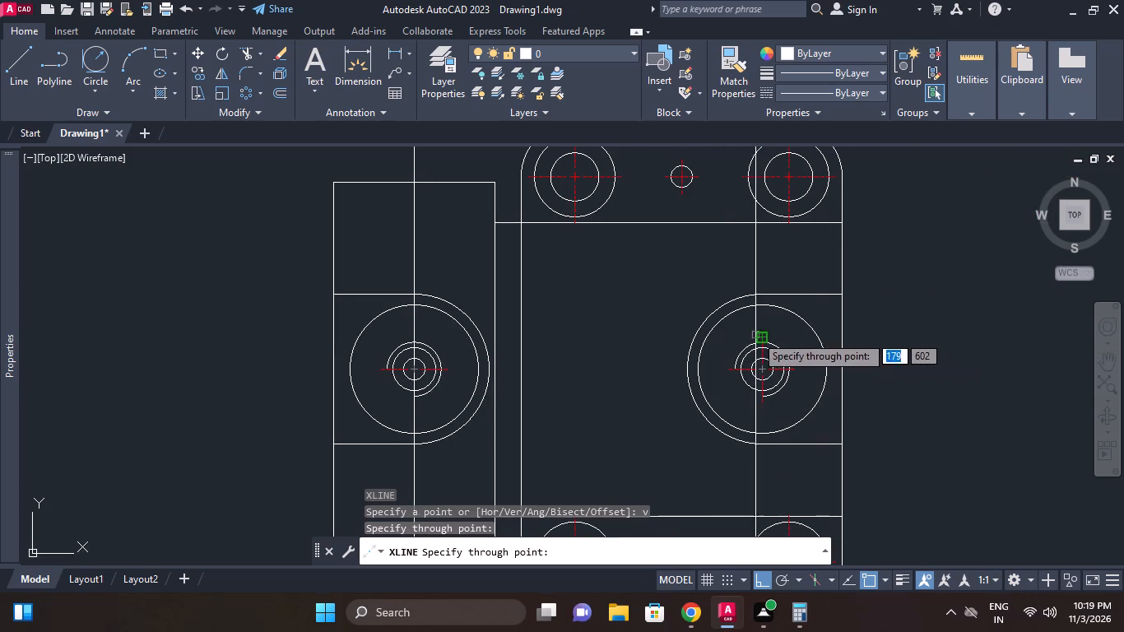
middle_click_drag(832, 331, 838, 418)
scroll(832, 331, "down", 3)
key("Escape")
Offset the top edges of both raised pads in the front view downward by 2.
middle_click_drag(846, 276, 843, 290)
scroll(820, 210, "up", 2)
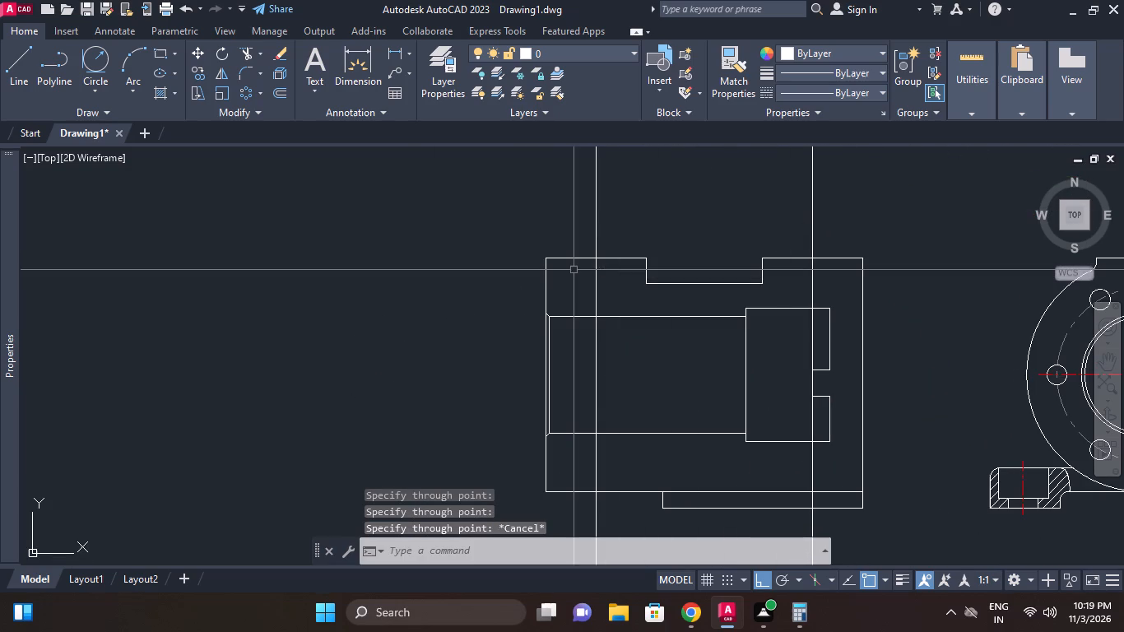
middle_click(714, 309)
scroll(620, 283, "up", 1)
middle_click_drag(620, 283, 645, 284)
key("Escape")
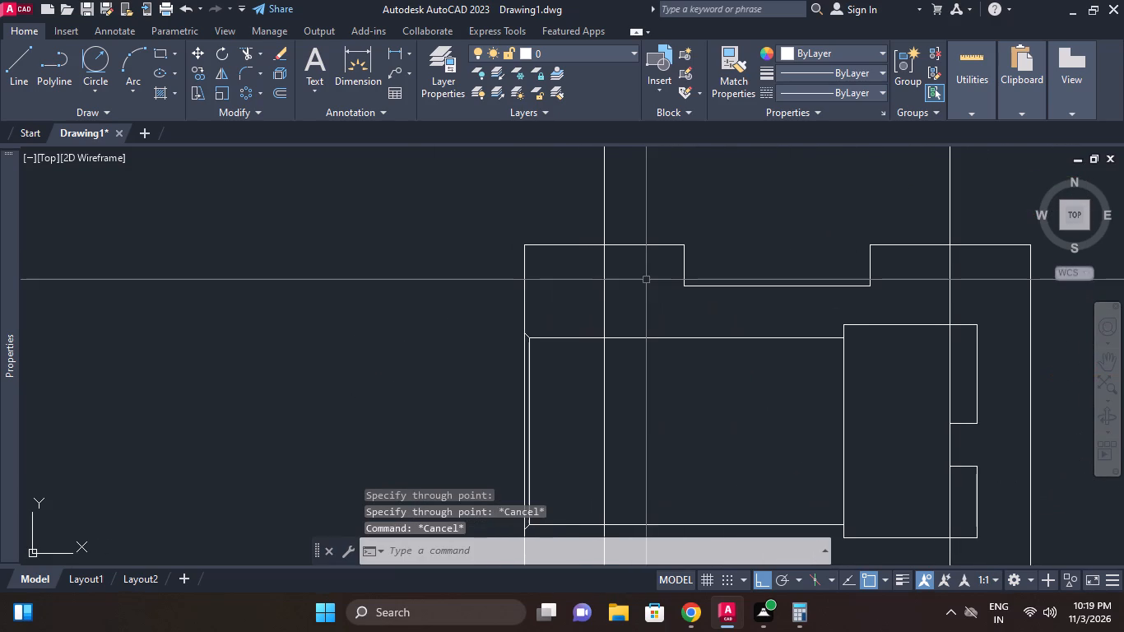
type("o")
key("space")
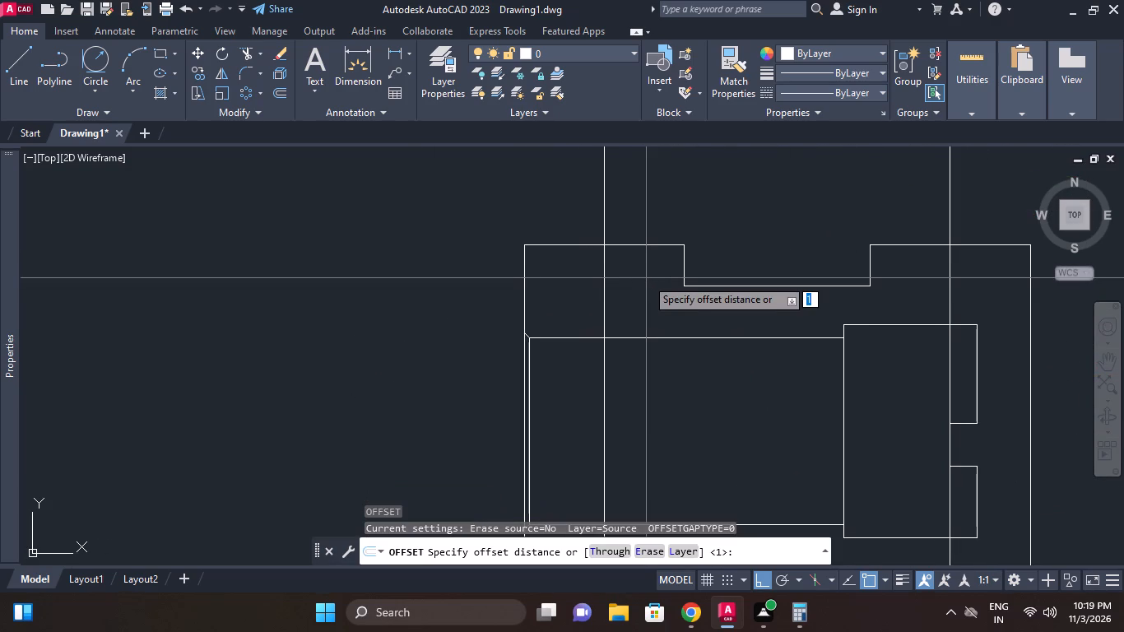
key("2")
key("Return")
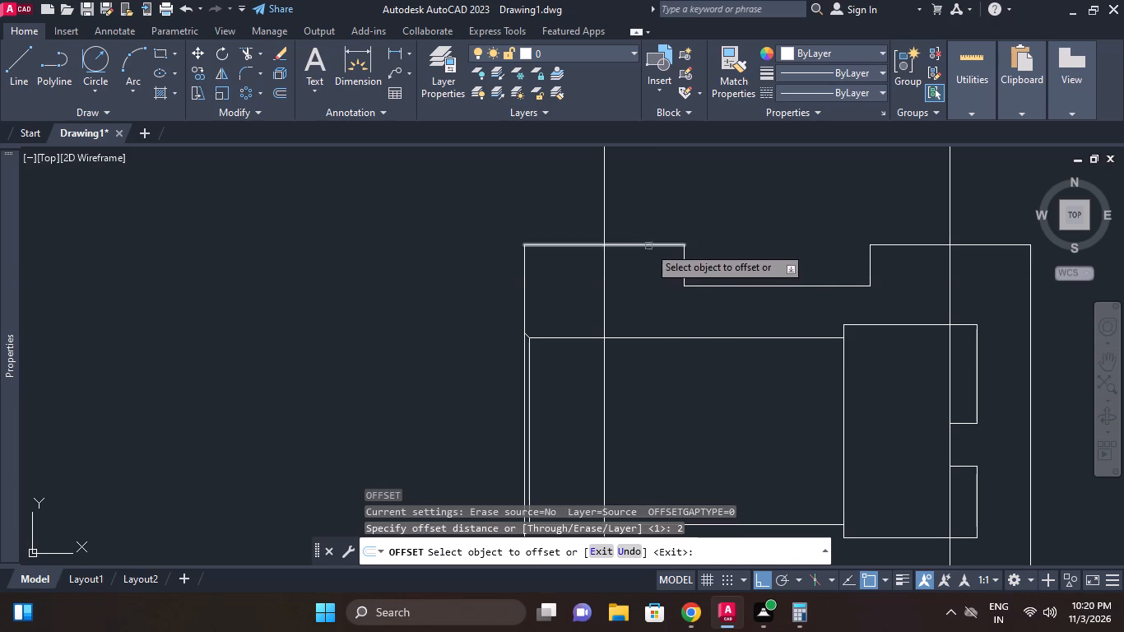
left_click(648, 246)
left_click(648, 277)
middle_click_drag(724, 272, 677, 267)
left_click(885, 241)
left_click(877, 272)
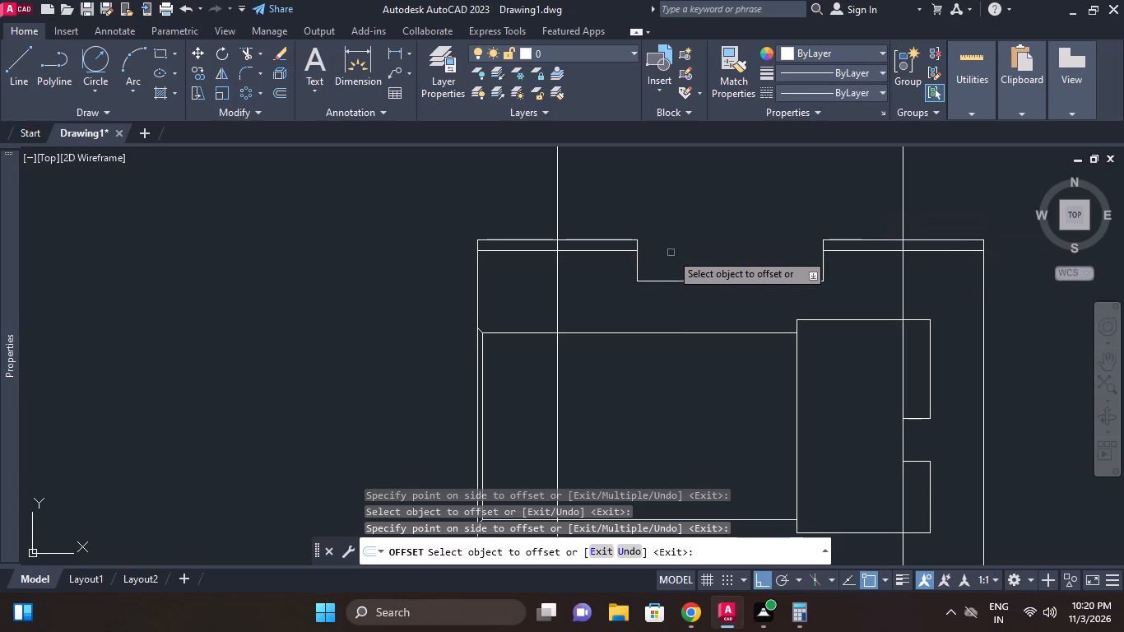
key("Escape")
Offset the left vertical construction line by 24/2 to each side.
type("o 24/2")
key("Return")
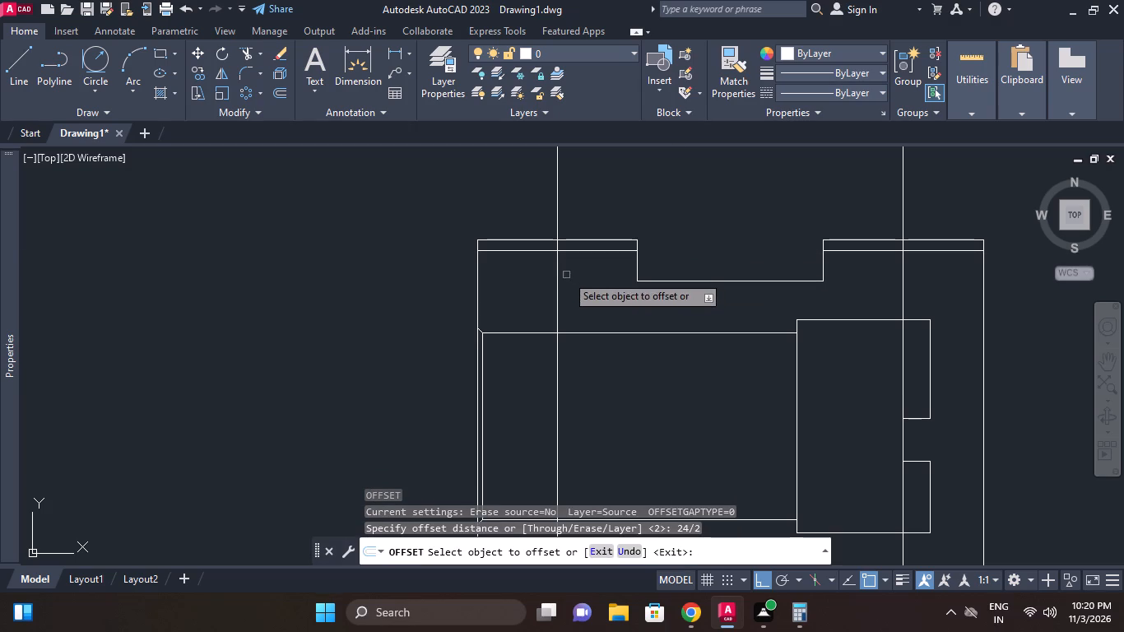
left_click(562, 267)
left_click(557, 261)
left_click(549, 261)
left_click(554, 265)
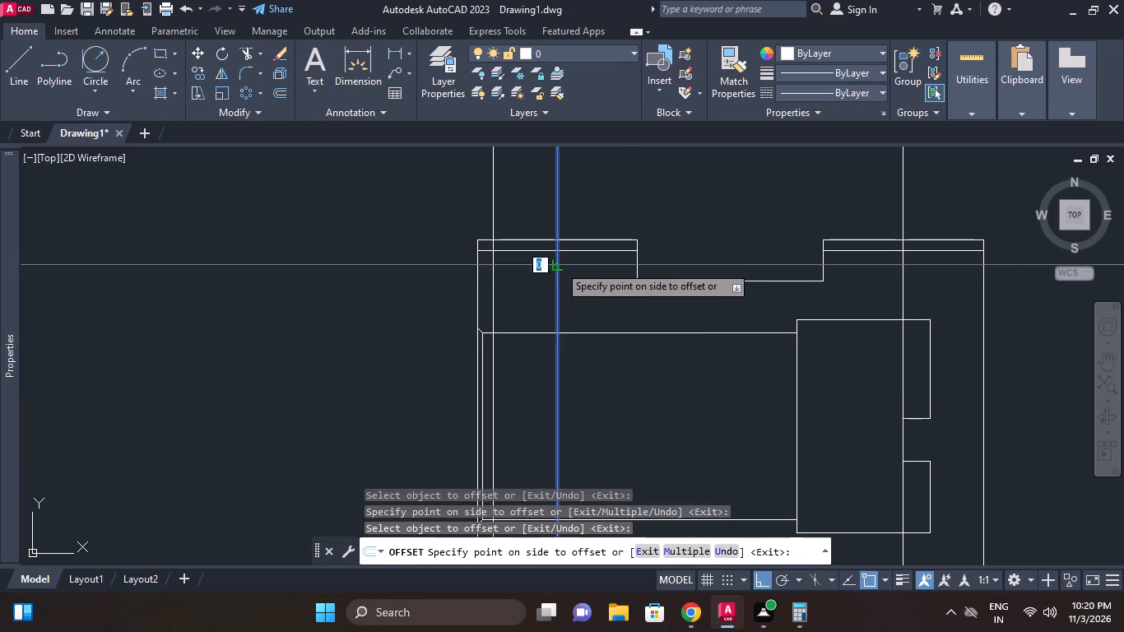
left_click(588, 262)
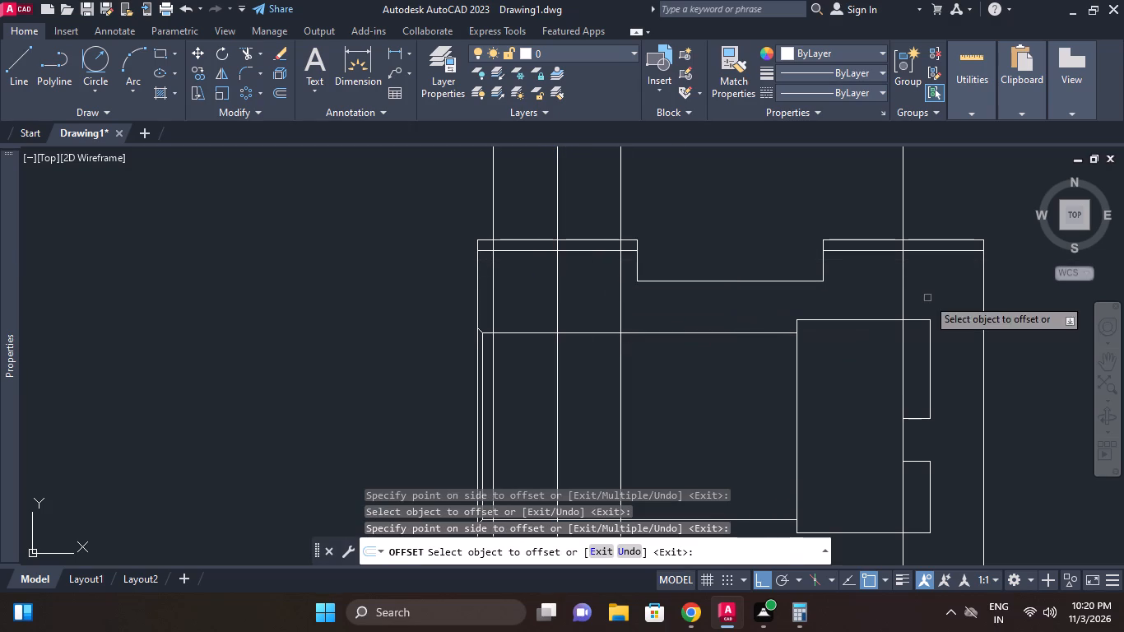
middle_click_drag(483, 295, 560, 304)
scroll(942, 297, "up", 1)
middle_click_drag(936, 298, 677, 301)
key("Escape")
Erase the offset line below the top edge of the right raised pad.
key("e")
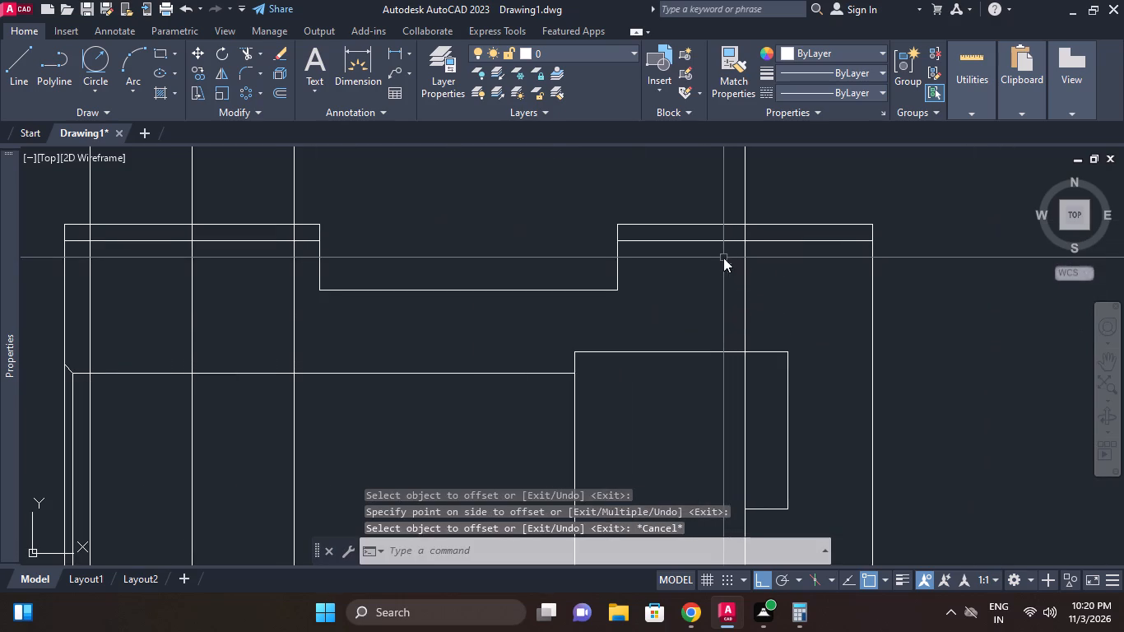
key("space")
left_click(713, 240)
right_click_drag(713, 240, 682, 253)
middle_click_drag(605, 284, 796, 293)
key("Escape")
Trim the left pad's offset line and the two offset construction lines into a shallow rectangular recess in the pad's top edge.
middle_click_drag(342, 265, 507, 279)
key("t")
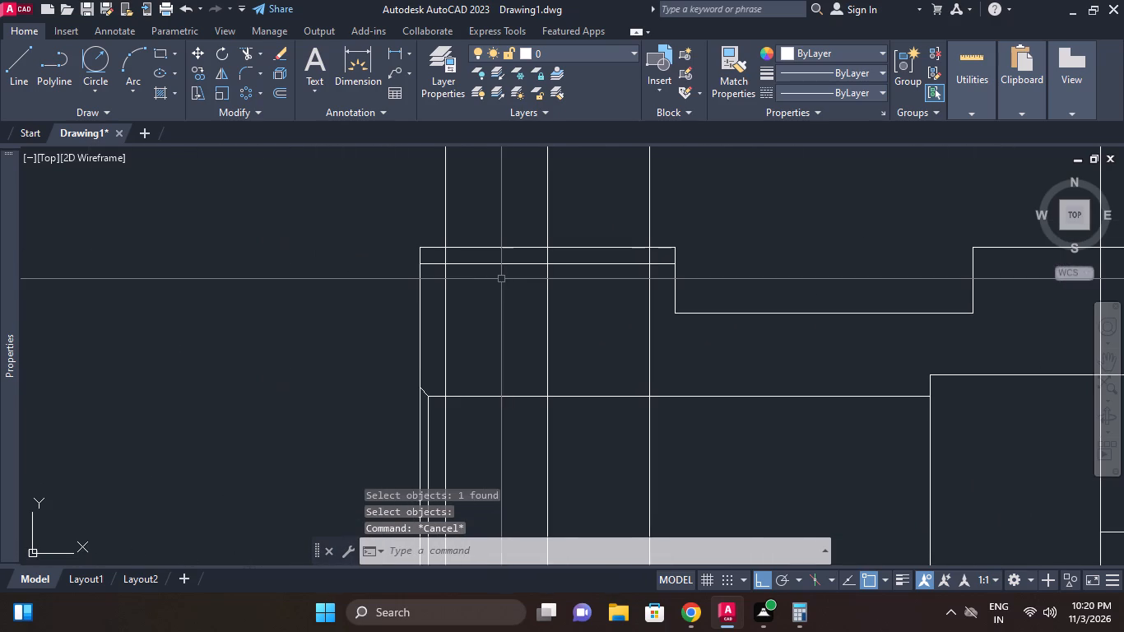
key("r")
key("space")
key("space")
left_click(427, 264)
left_click(656, 264)
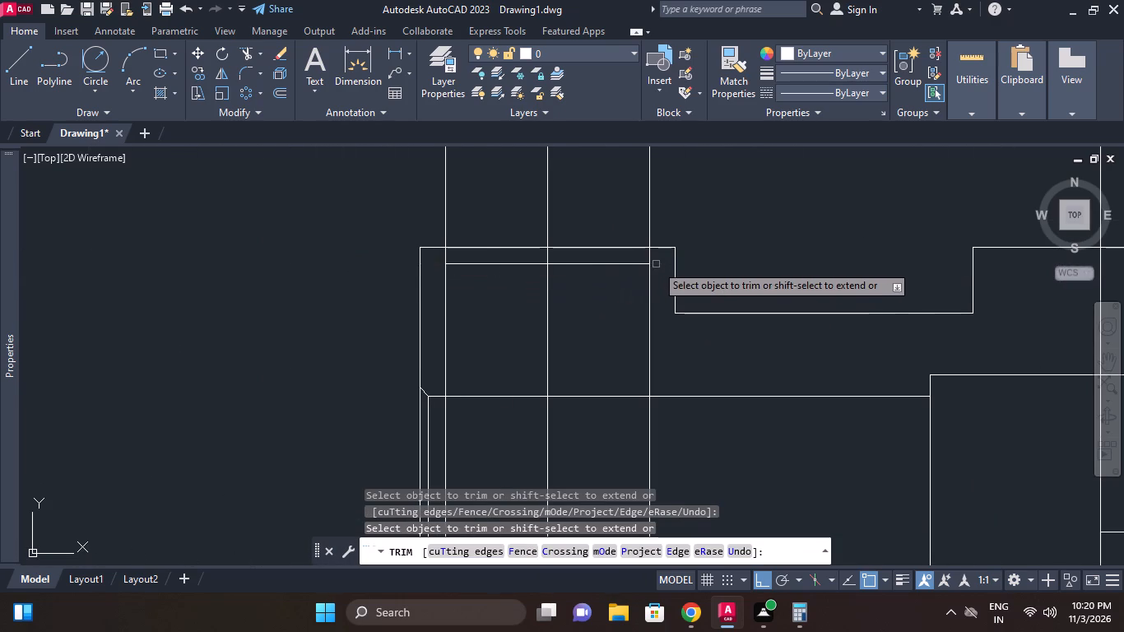
left_click(647, 290)
left_click(449, 274)
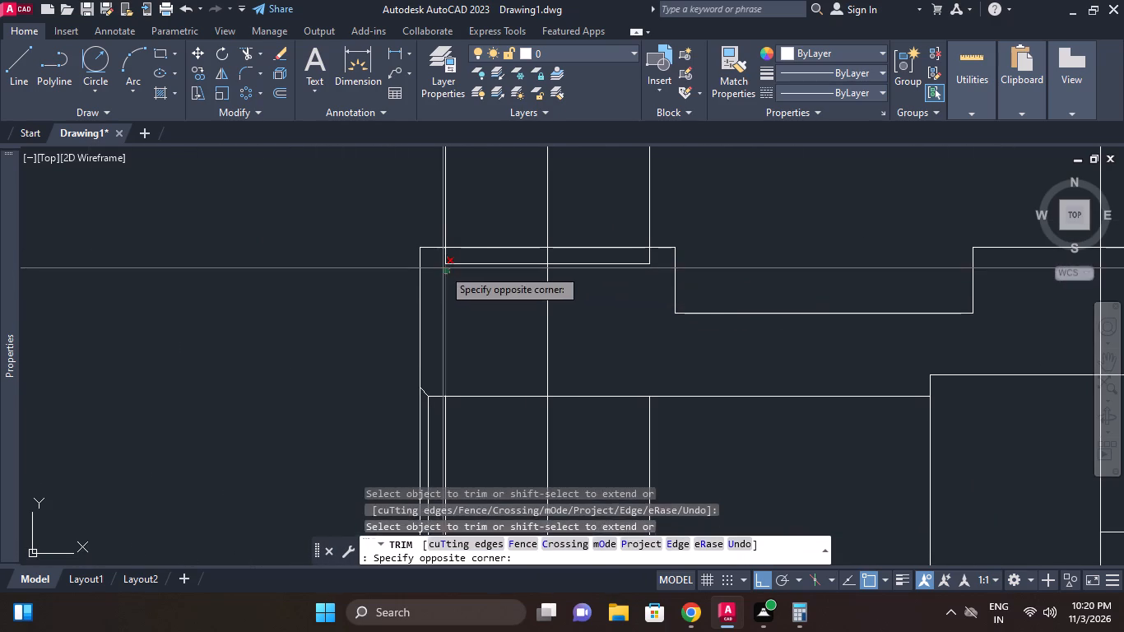
left_click(442, 268)
left_click(443, 211)
left_click(670, 194)
left_click(648, 193)
key("Escape")
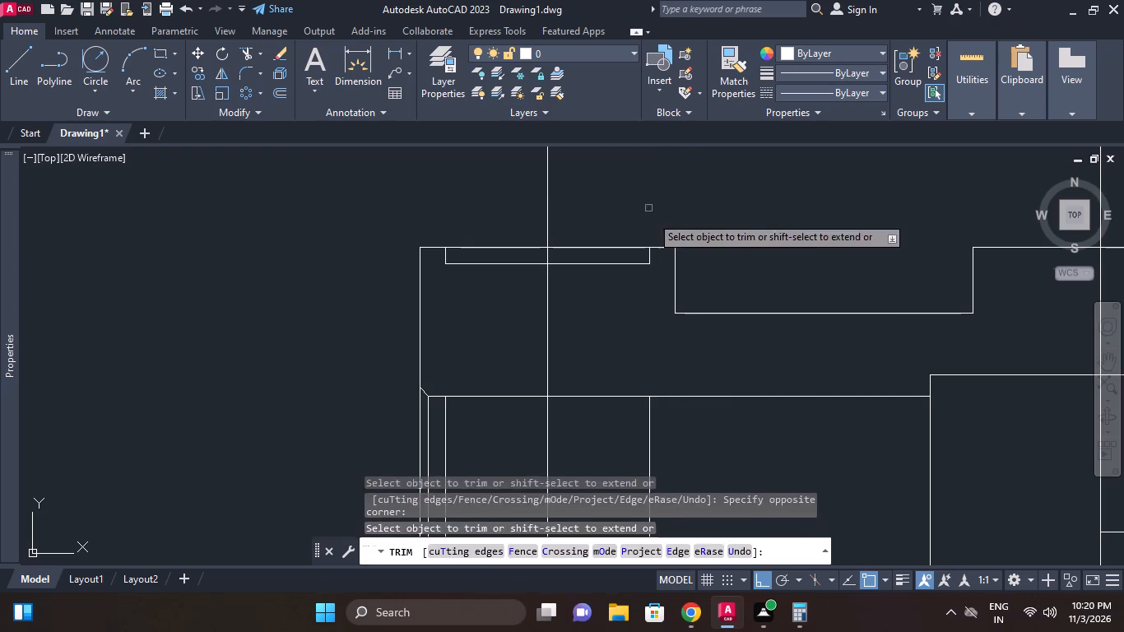
Erase the two leftover offset construction line pieces below the upper bore line, keeping the left centre construction line.
middle_click_drag(695, 328, 719, 250)
key("e")
key("space")
left_click(703, 348)
left_click(642, 346)
key("space")
left_click(519, 344)
left_click(465, 331)
key("space")
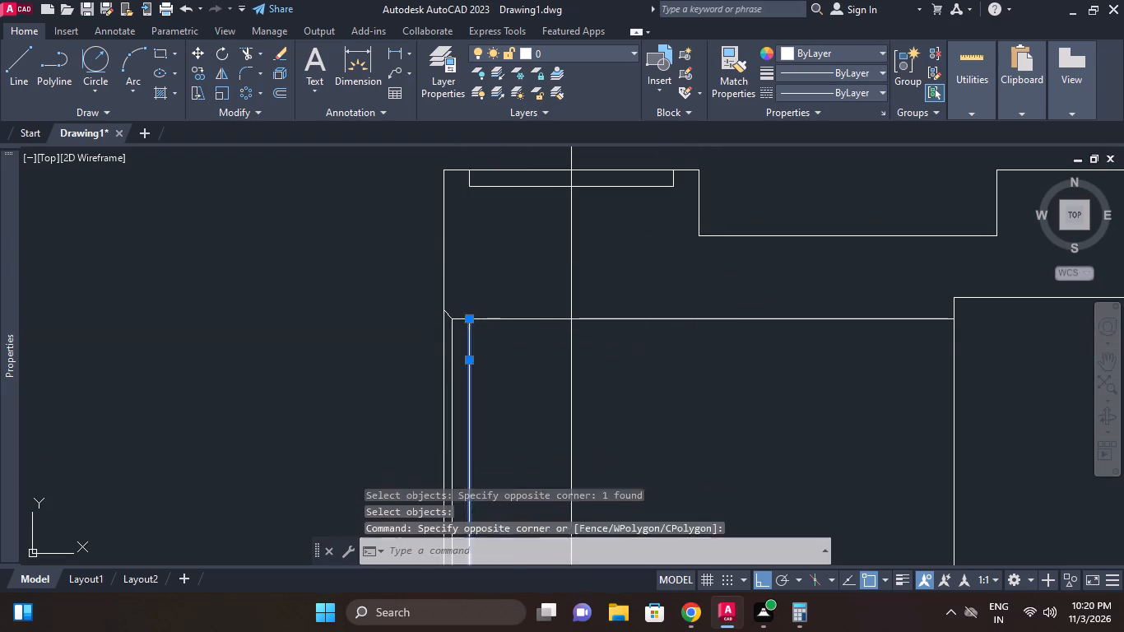
middle_click(624, 334)
scroll(624, 334, "down", 1)
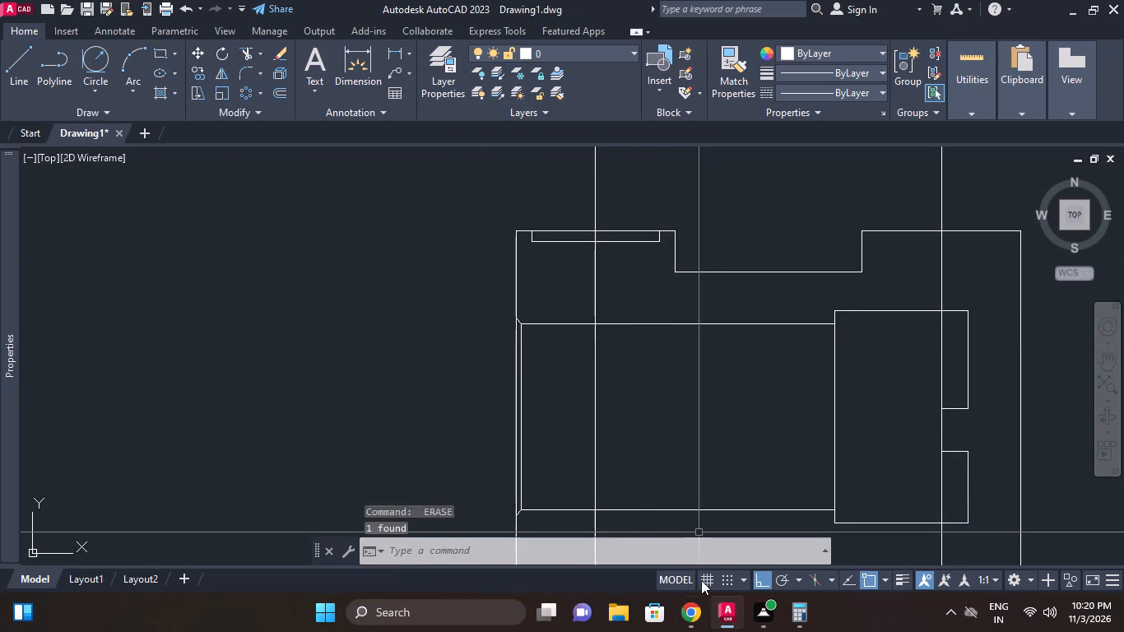
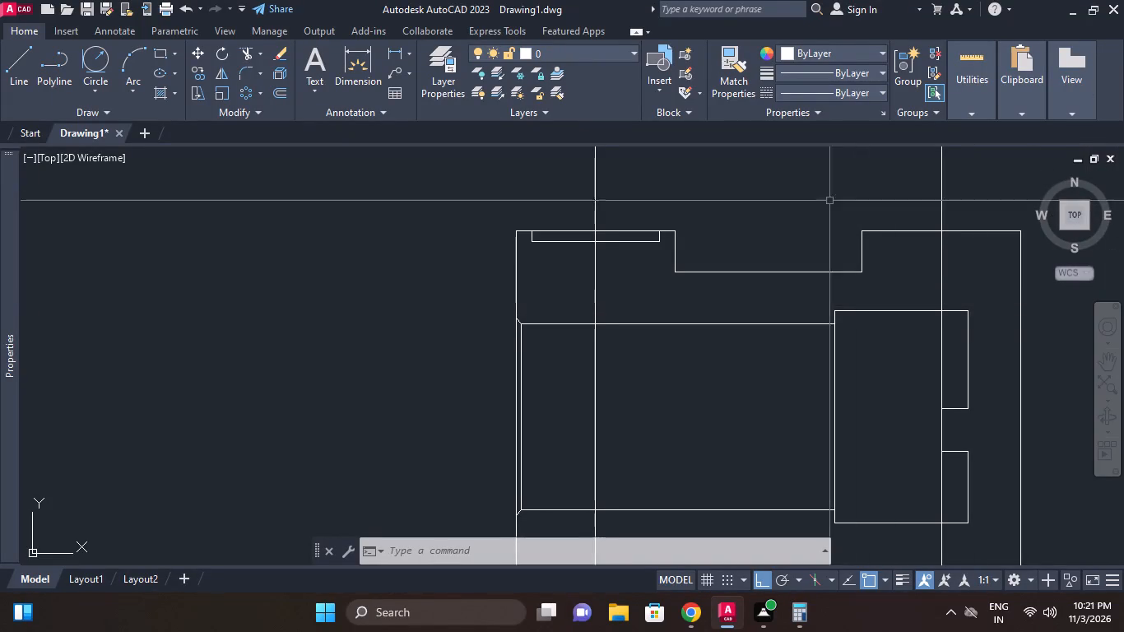
Offset the left pad's vertical centre construction line by 6 to each side.
type("o")
key("space")
key("6")
key("space")
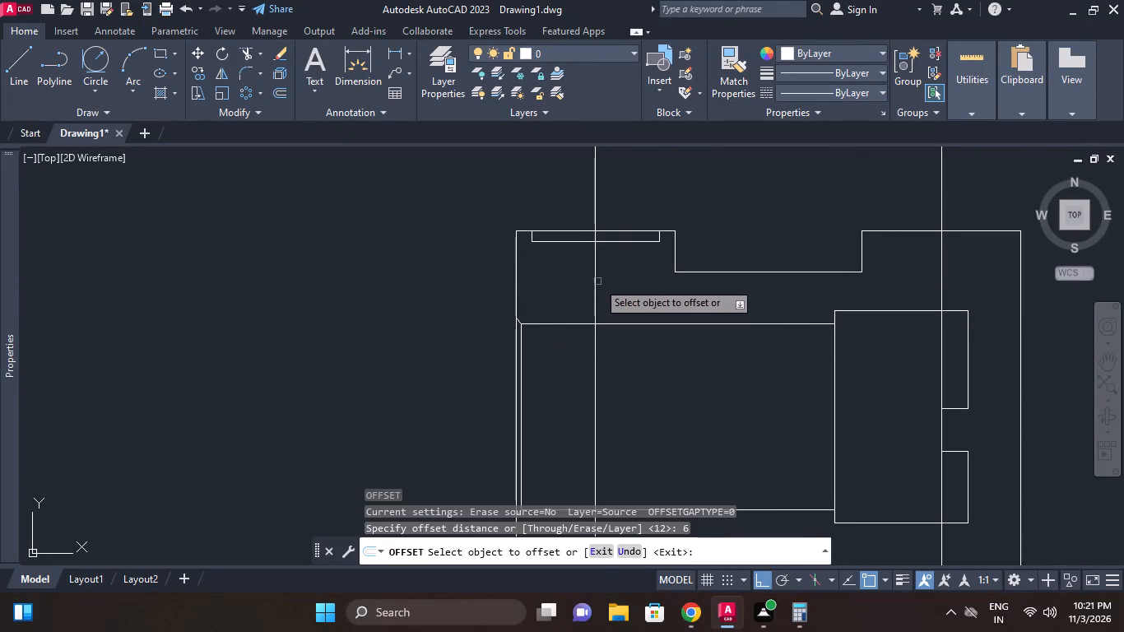
double_click(593, 264)
left_click(594, 278)
left_click(625, 277)
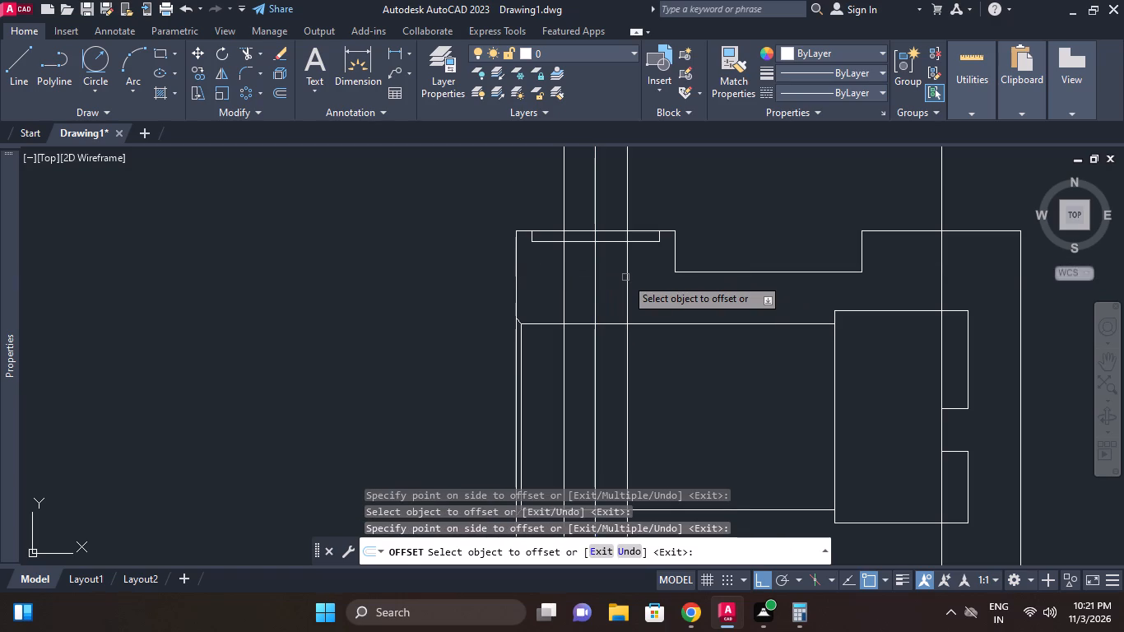
key("Escape")
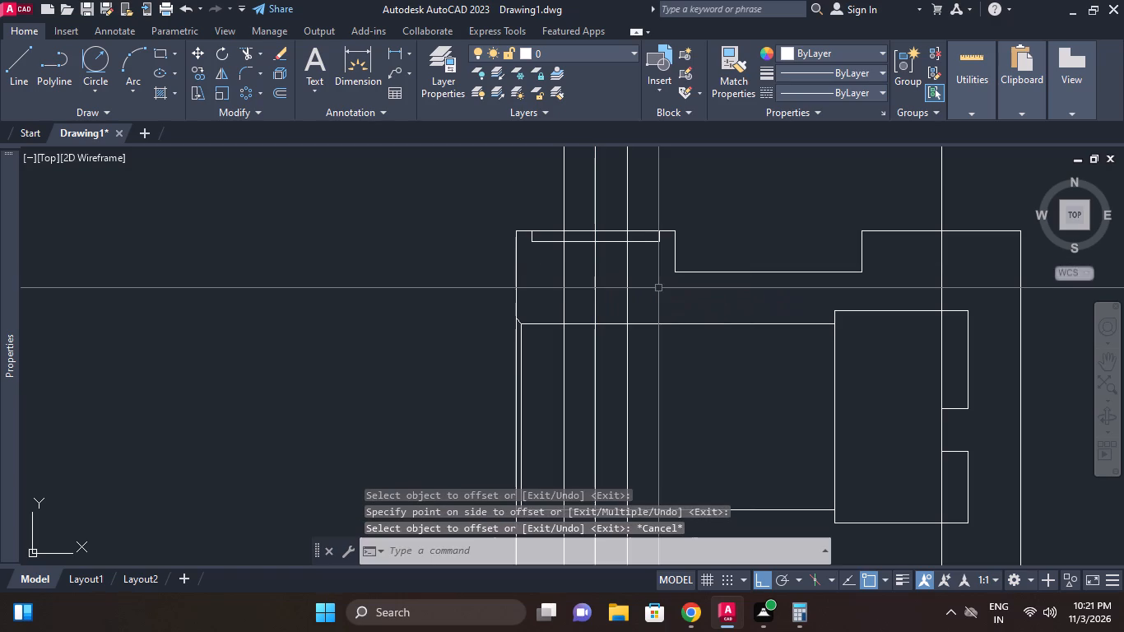
Offset the bottom line of the left pad's recess downward by 12.
type("o 12")
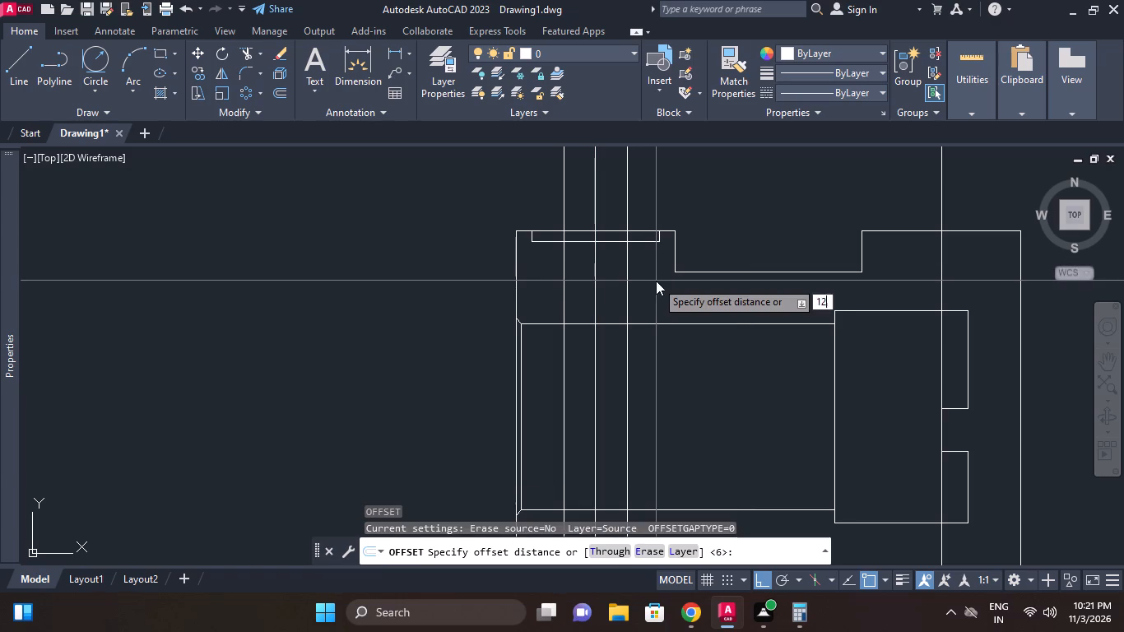
key("space")
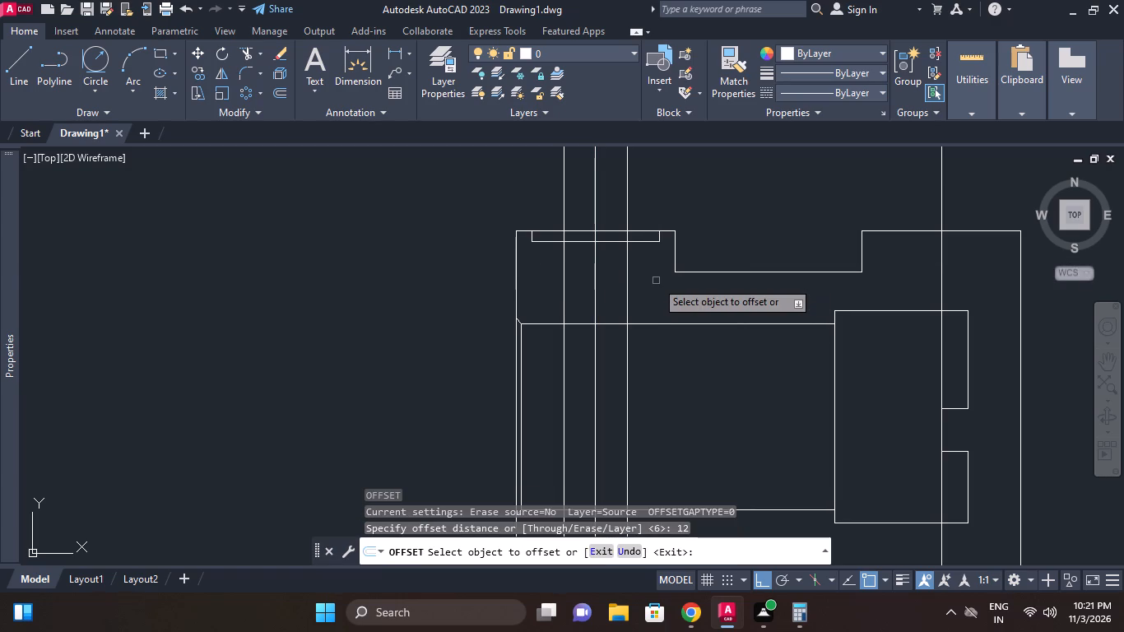
left_click(640, 246)
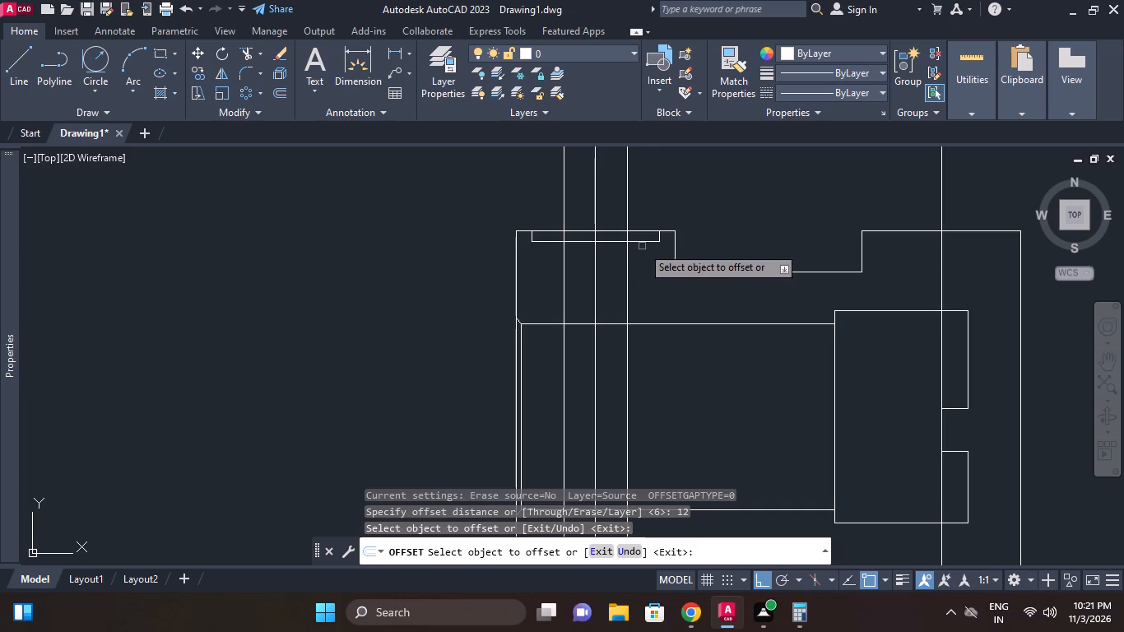
double_click(642, 246)
left_click(643, 269)
key("space")
left_click(642, 307)
key("Escape")
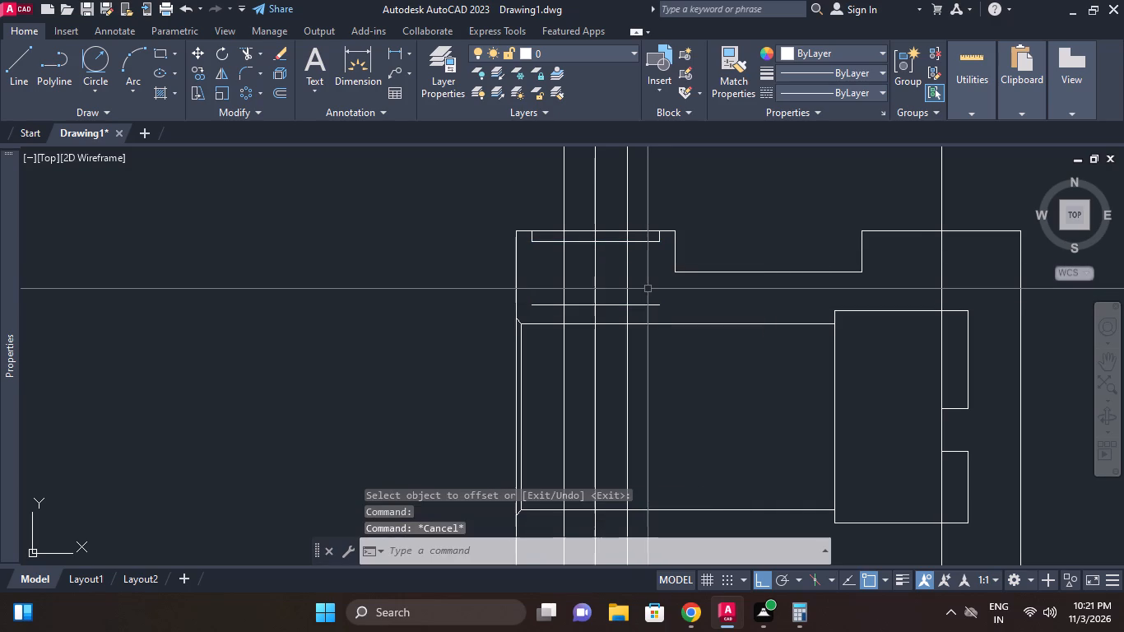
Offset the new horizontal line below the recess upward by 2.
type("o")
key("space")
type("2")
key("space")
left_click_drag(642, 304, 642, 294)
left_click(642, 283)
key("Escape")
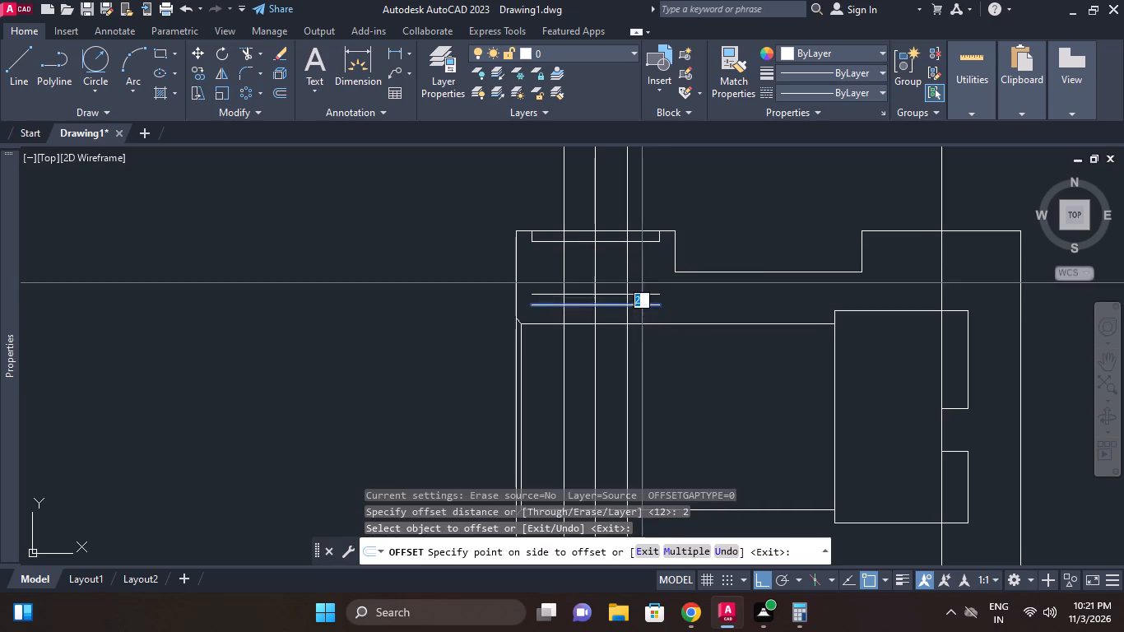
middle_click(601, 302)
key("space")
key("space")
left_click(643, 303)
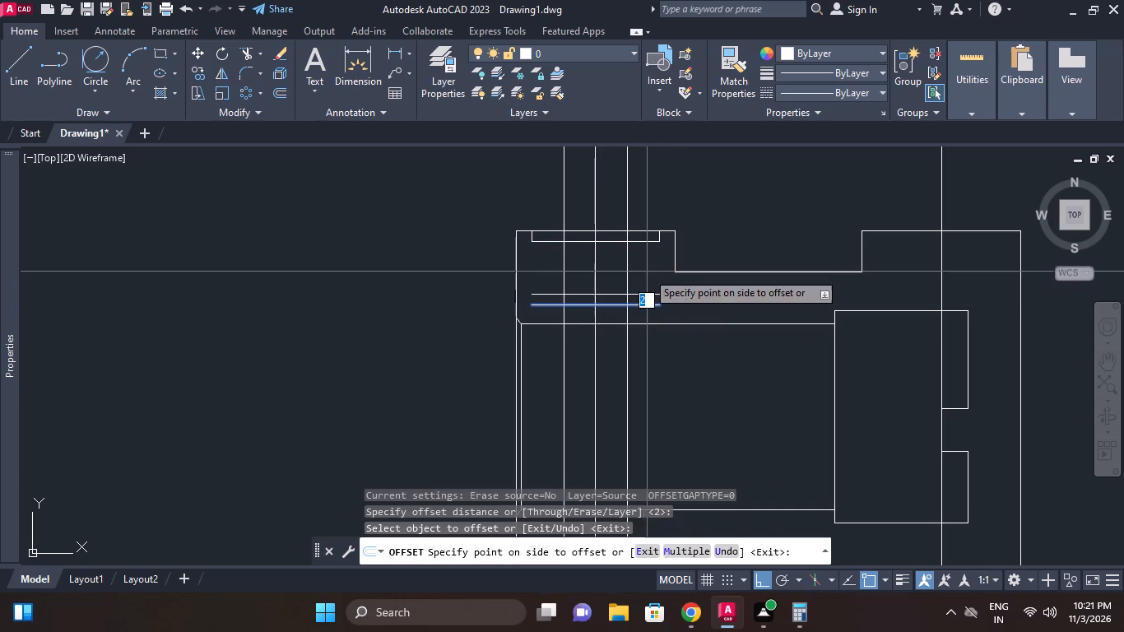
left_click(647, 272)
key("Escape")
Trim both ends of the two short horizontal lines back to the vertical lines either side of the left centre line.
middle_click(534, 304)
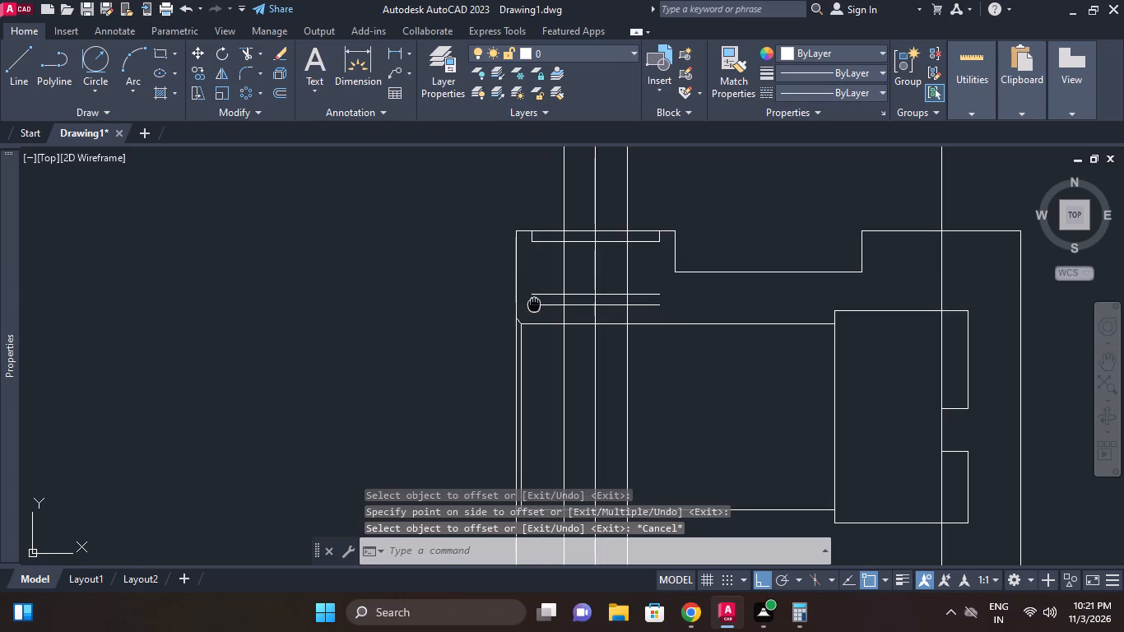
type("tr")
key("space")
key("space")
left_click(535, 309)
left_click(539, 286)
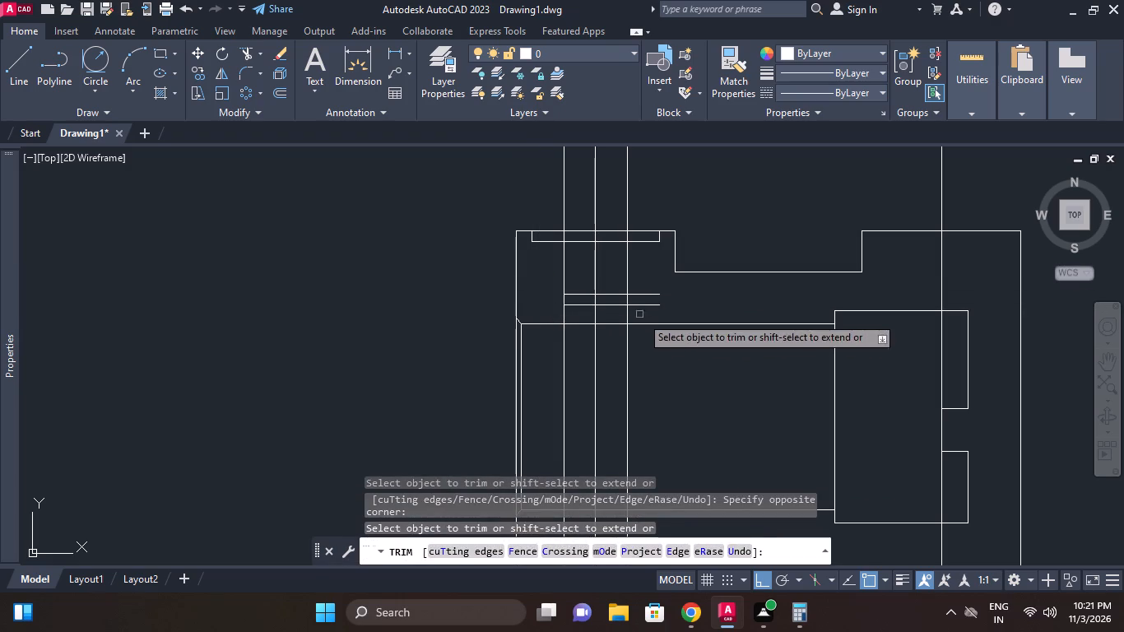
left_click_drag(651, 318, 651, 309)
left_click(651, 281)
left_click(645, 295)
left_click(643, 309)
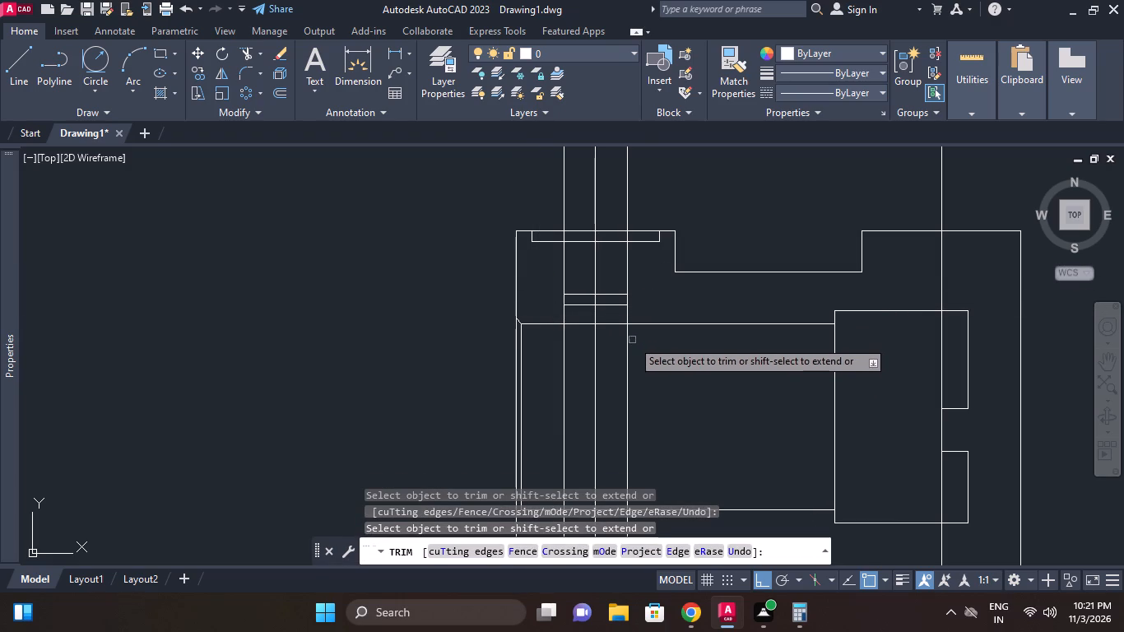
Trim the two hole side lines below the upper bore line and across the left pad's shallow recess.
left_click(628, 339)
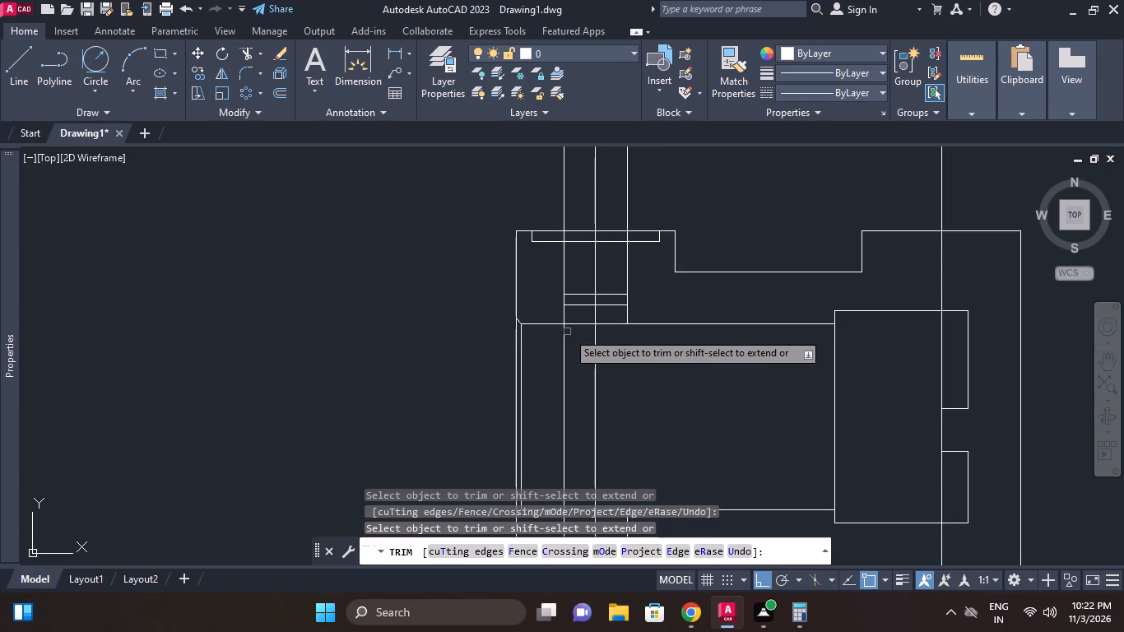
left_click(567, 332)
left_click(556, 346)
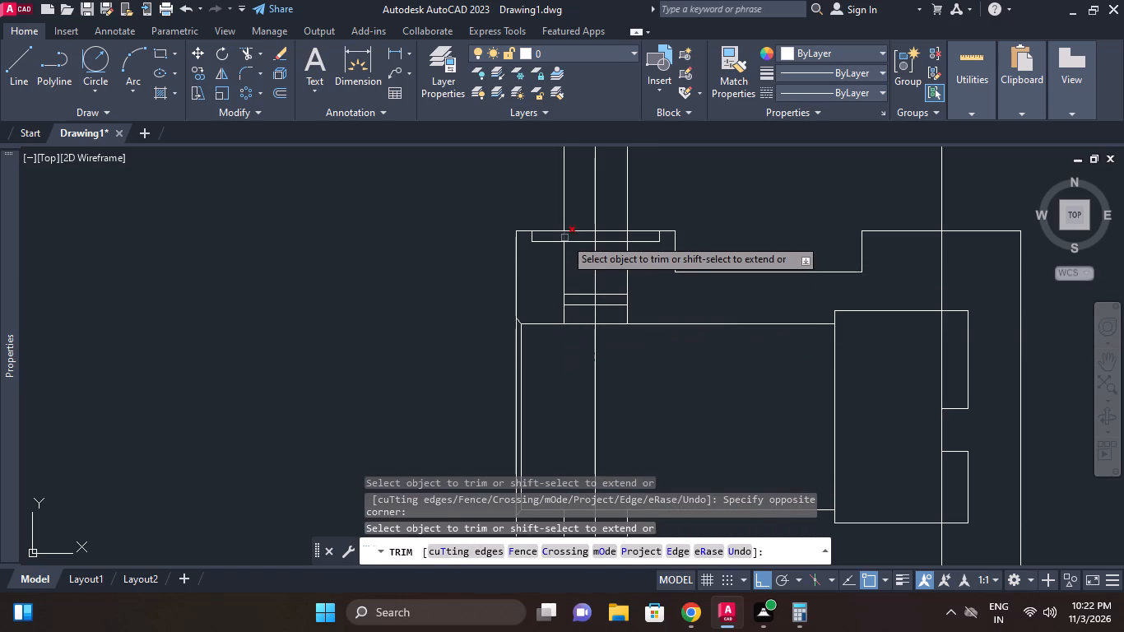
left_click(564, 238)
left_click(626, 235)
key("Escape")
Erase the two leftover vertical line pieces above the left raised pad.
left_click(625, 207)
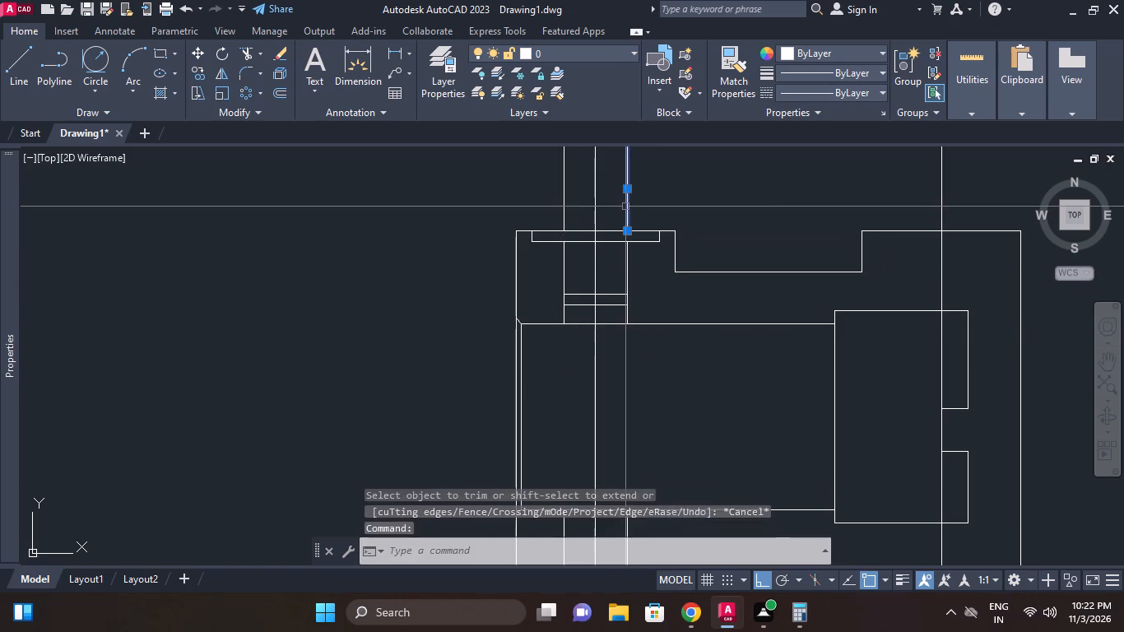
key("e")
key("space")
left_click(561, 201)
key("e")
key("space")
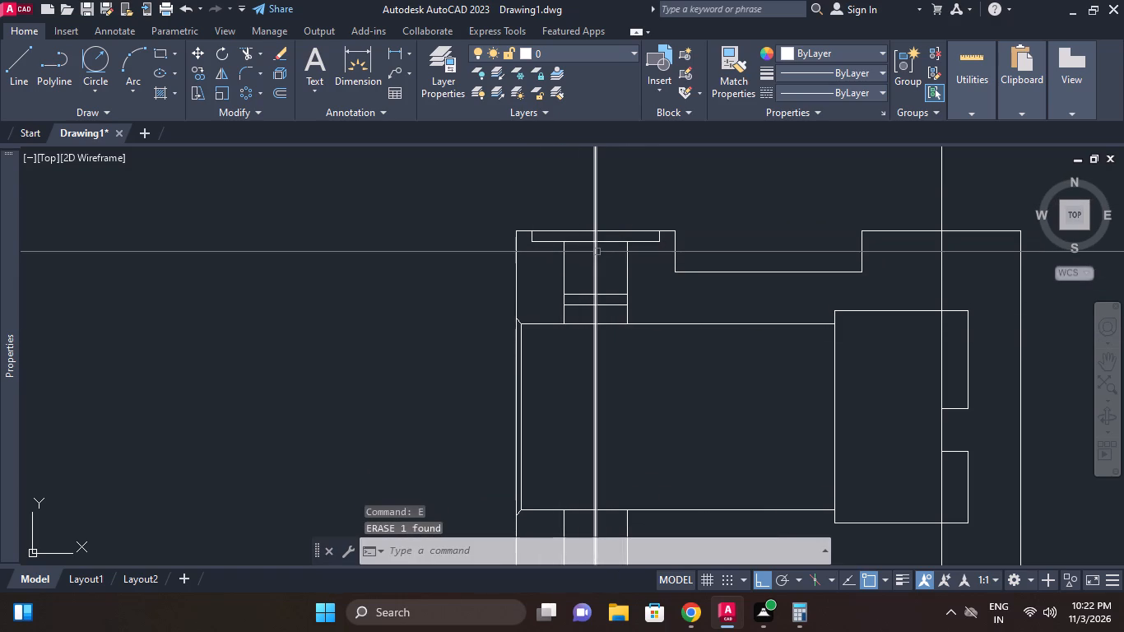
Offset the left centre construction line by 2 to each side.
scroll(597, 252, "up", 1)
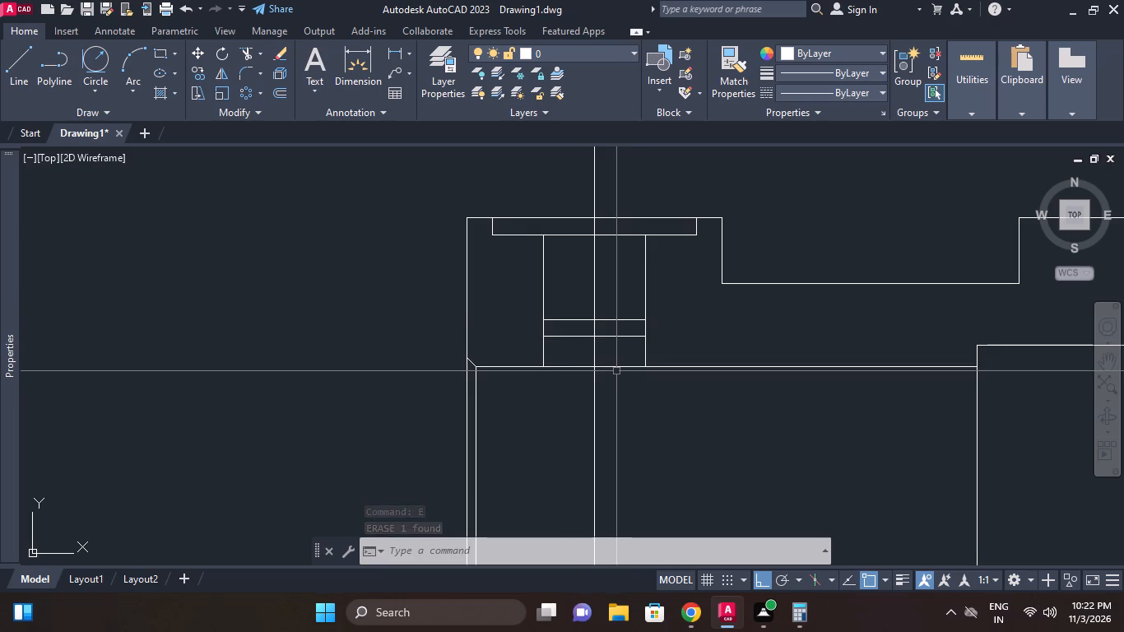
type("o")
key("space")
key("2")
key("space")
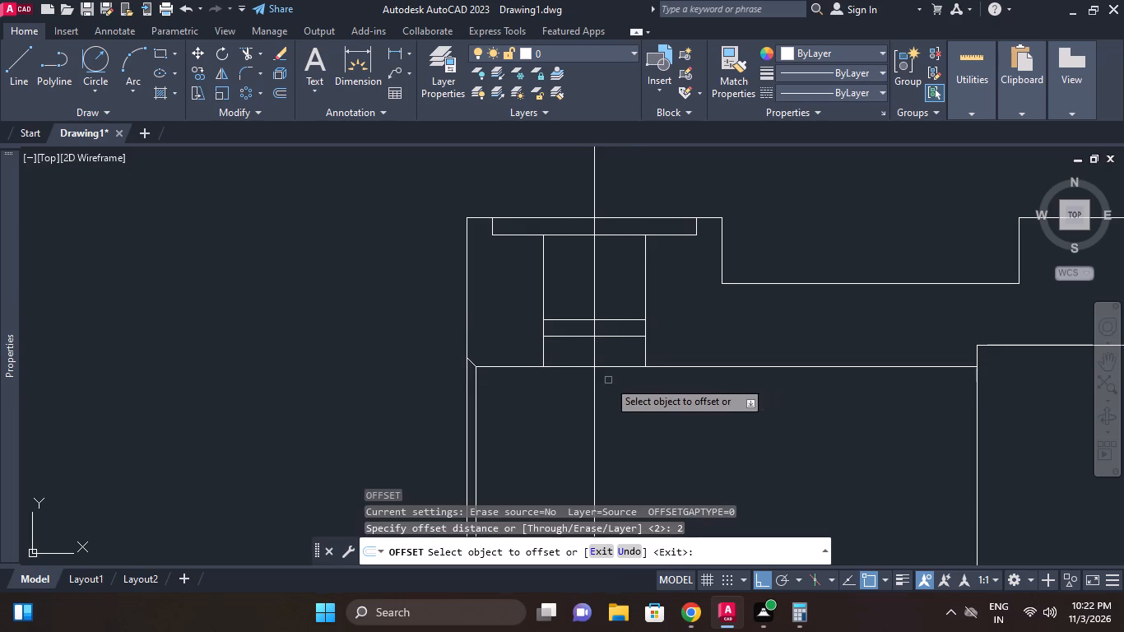
left_click(596, 378)
left_click(588, 374)
left_click_drag(590, 374, 597, 376)
left_click(625, 379)
left_click(597, 380)
left_click(626, 383)
key("Escape")
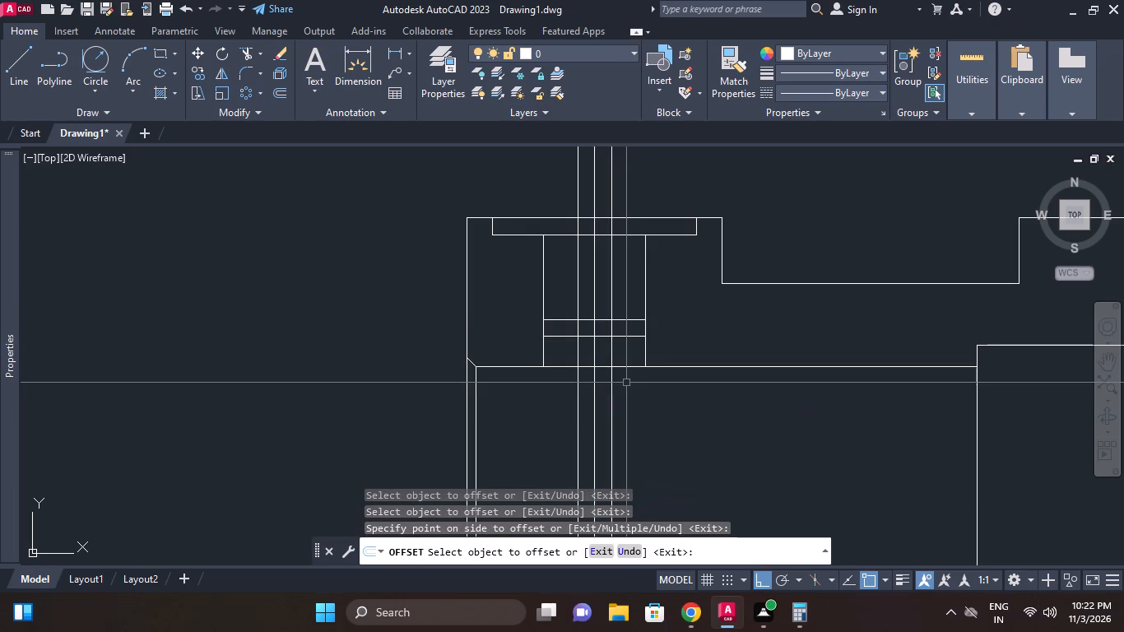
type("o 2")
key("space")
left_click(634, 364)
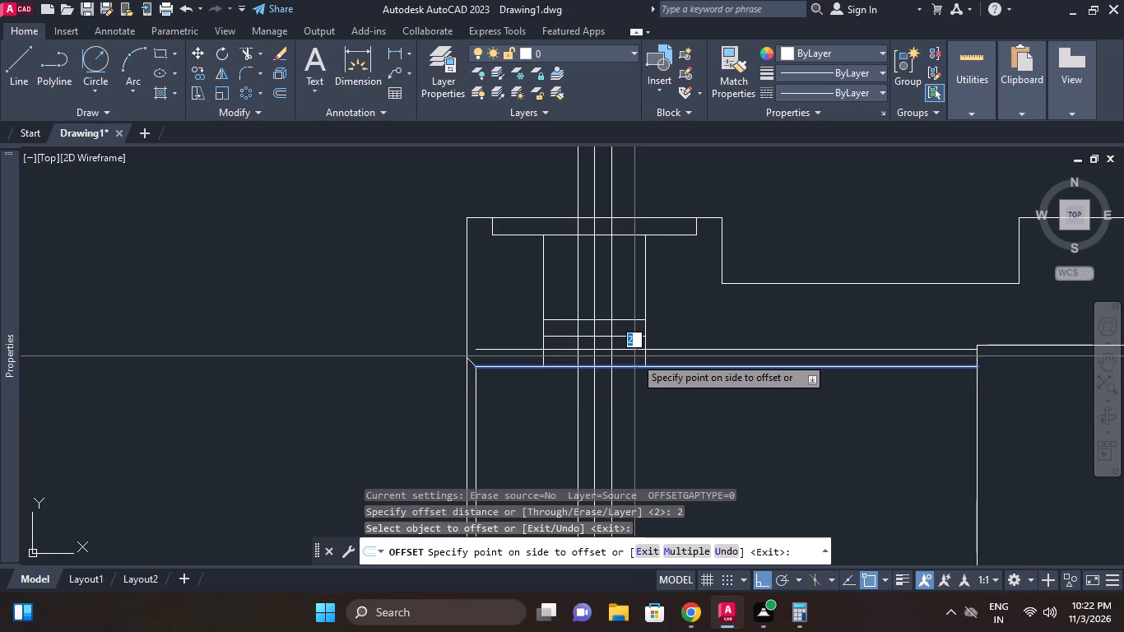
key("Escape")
Offset the upper bore line upward by 1.
type("o")
key("space")
type("1")
key("space")
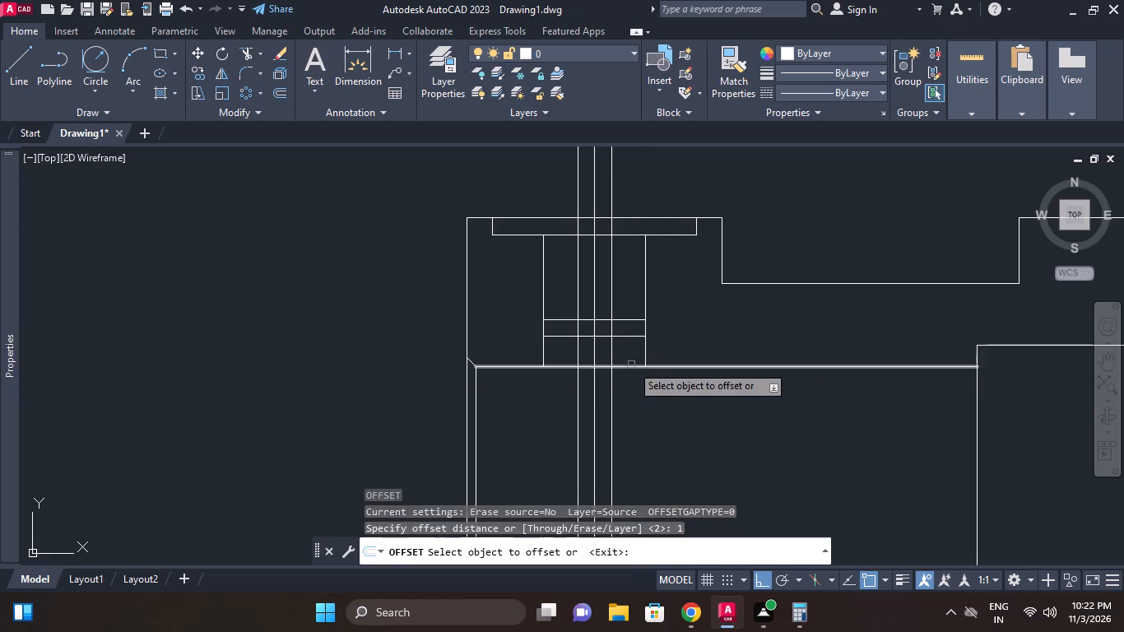
double_click(631, 365)
left_click(636, 355)
key("Escape")
Trim the offset bore line beside the narrow vertical pair inside the hole, and cut that pair off below the upper bore line.
middle_click(601, 360)
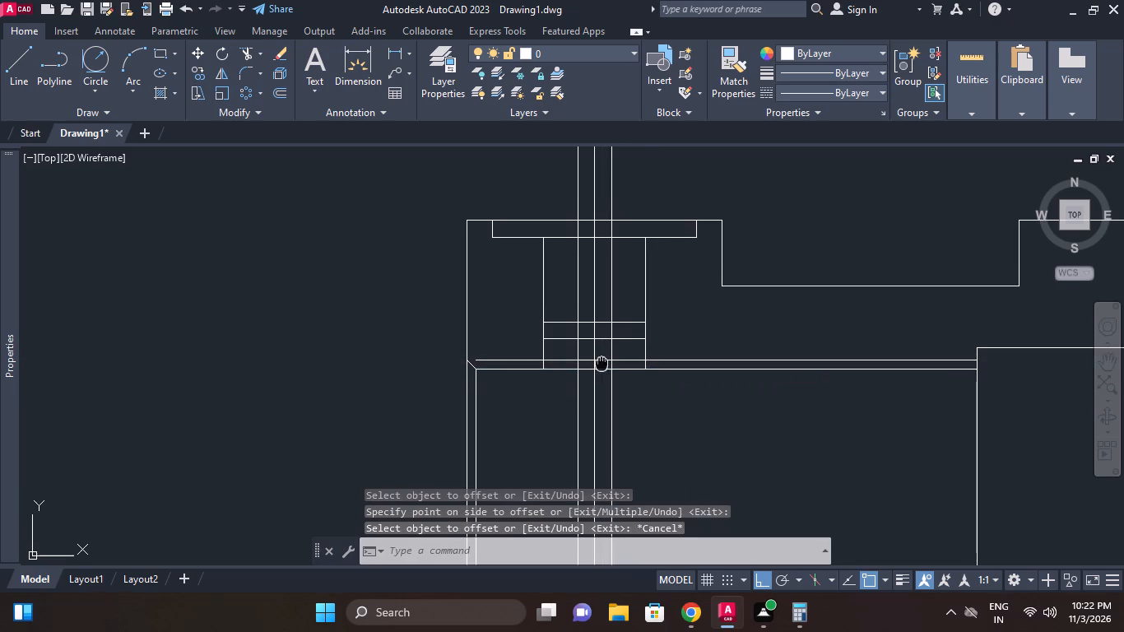
scroll(601, 365, "up", 1)
key("t")
key("r")
key("space")
key("space")
left_click(556, 363)
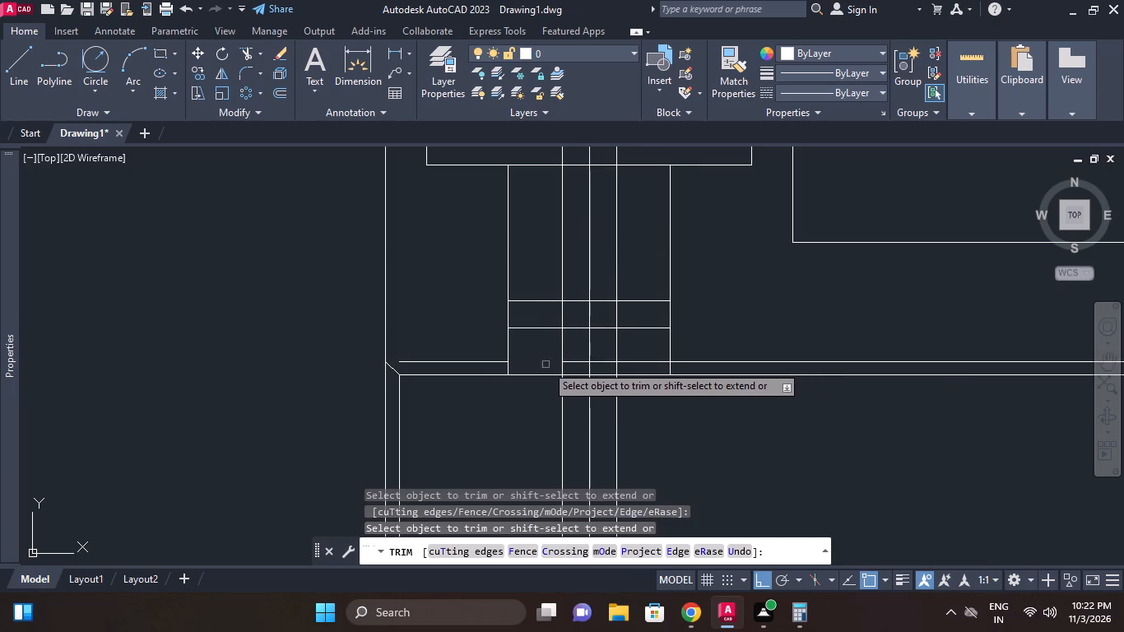
scroll(545, 365, "up", 2)
left_click_drag(552, 424, 565, 424)
left_click(589, 408)
left_click(699, 418)
left_click(745, 419)
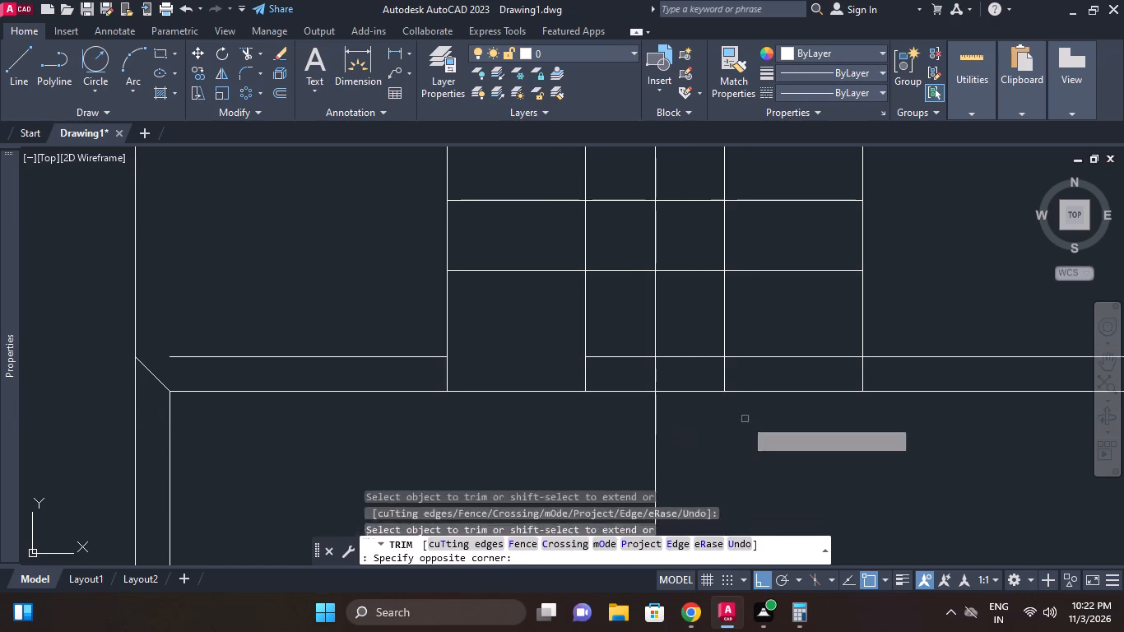
left_click(743, 360)
key("Escape")
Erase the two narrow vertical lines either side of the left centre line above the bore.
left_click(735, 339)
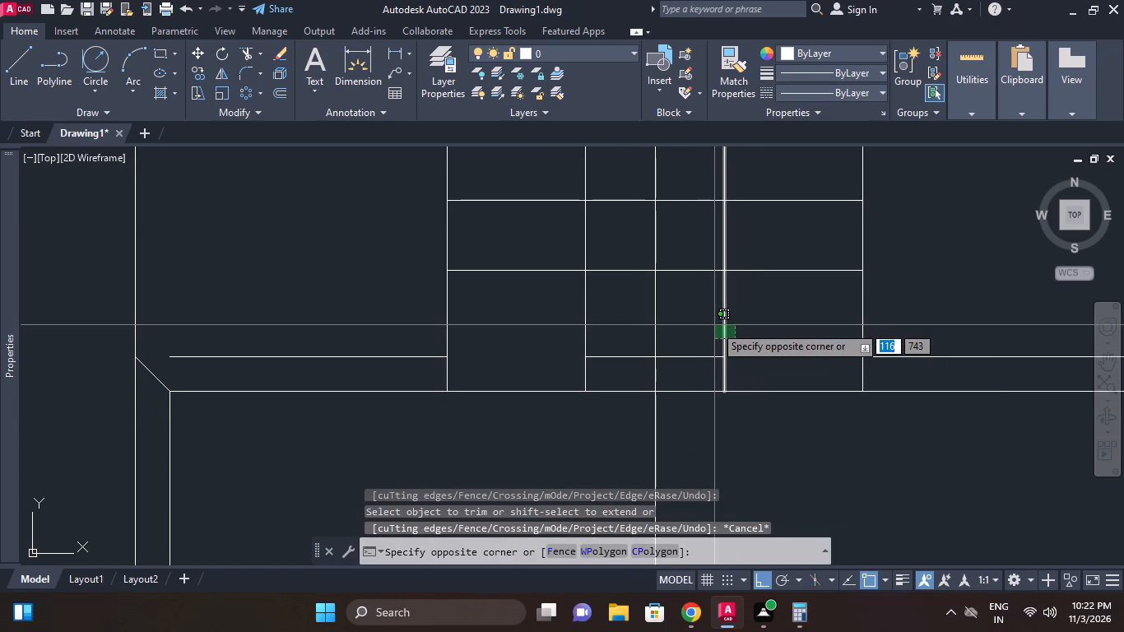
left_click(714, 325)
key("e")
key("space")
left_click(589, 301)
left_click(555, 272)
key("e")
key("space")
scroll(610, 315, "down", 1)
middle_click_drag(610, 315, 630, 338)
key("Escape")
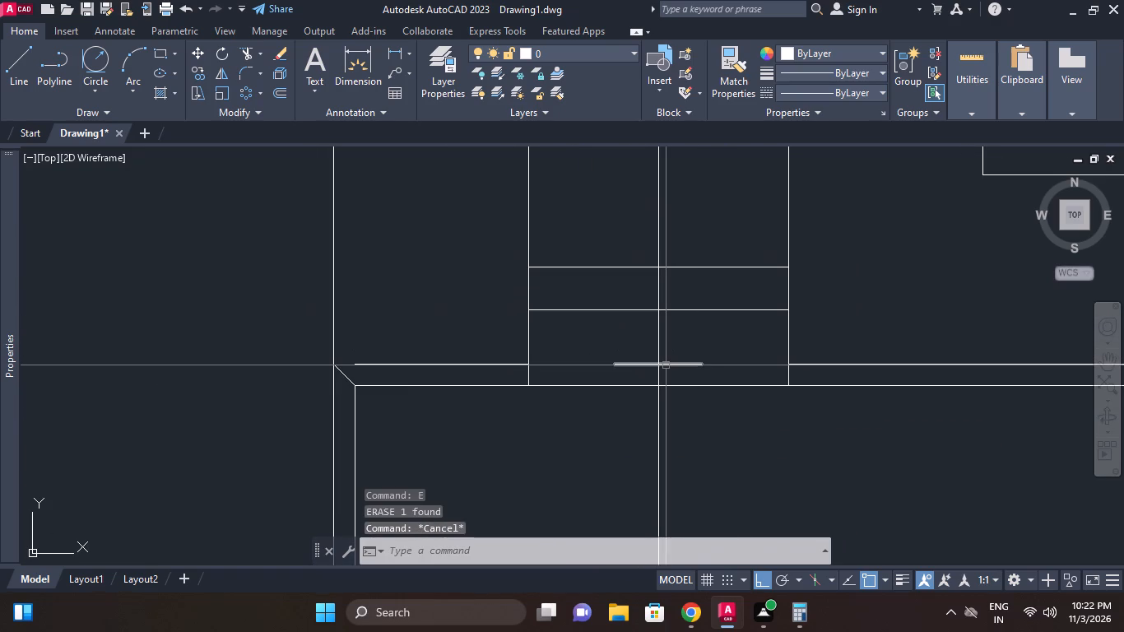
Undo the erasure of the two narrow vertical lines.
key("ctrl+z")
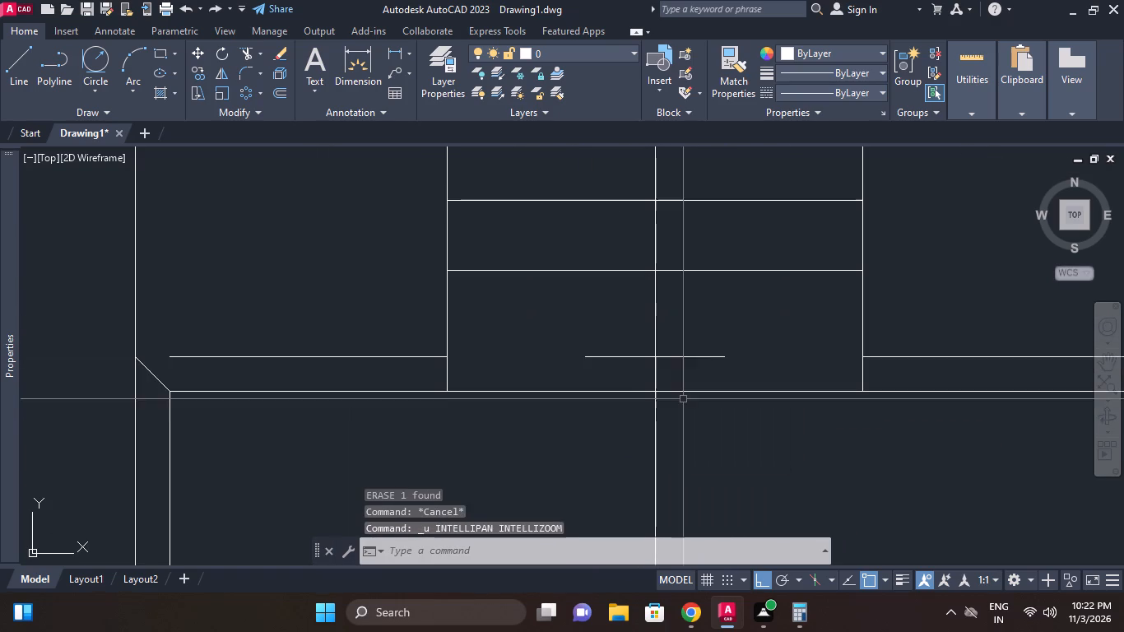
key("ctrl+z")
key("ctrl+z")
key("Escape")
Trim the two narrow vertical lines between the hole's lower horizontal line and the short line just above the bore.
key("t")
key("r")
key("space")
key("space")
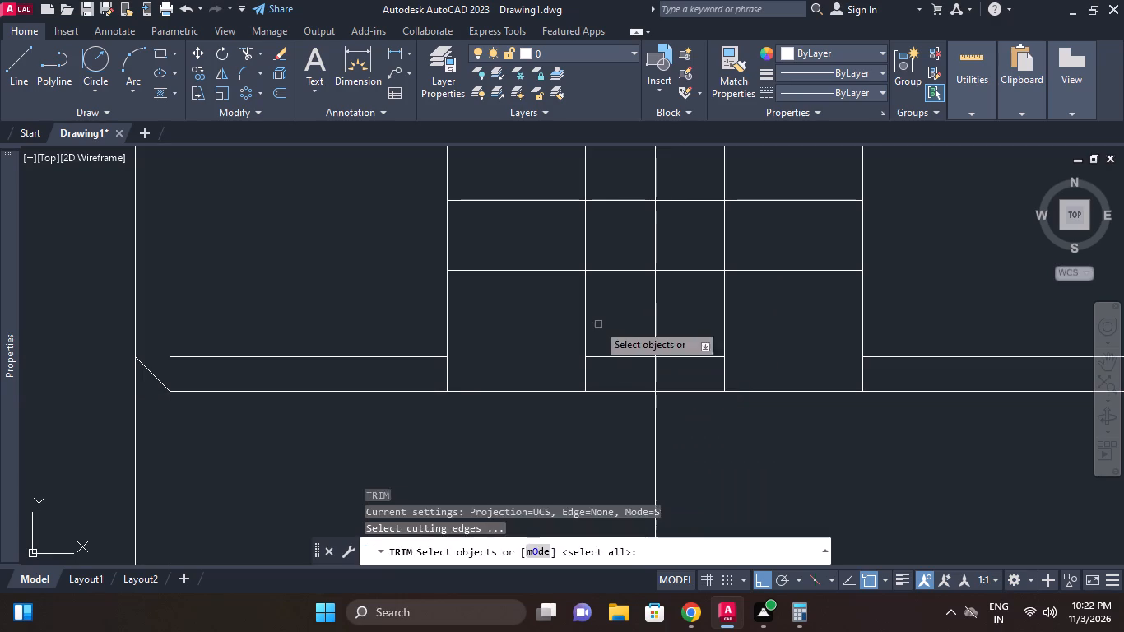
left_click(578, 304)
left_click(606, 309)
left_click(687, 322)
left_click(752, 322)
key("Escape")
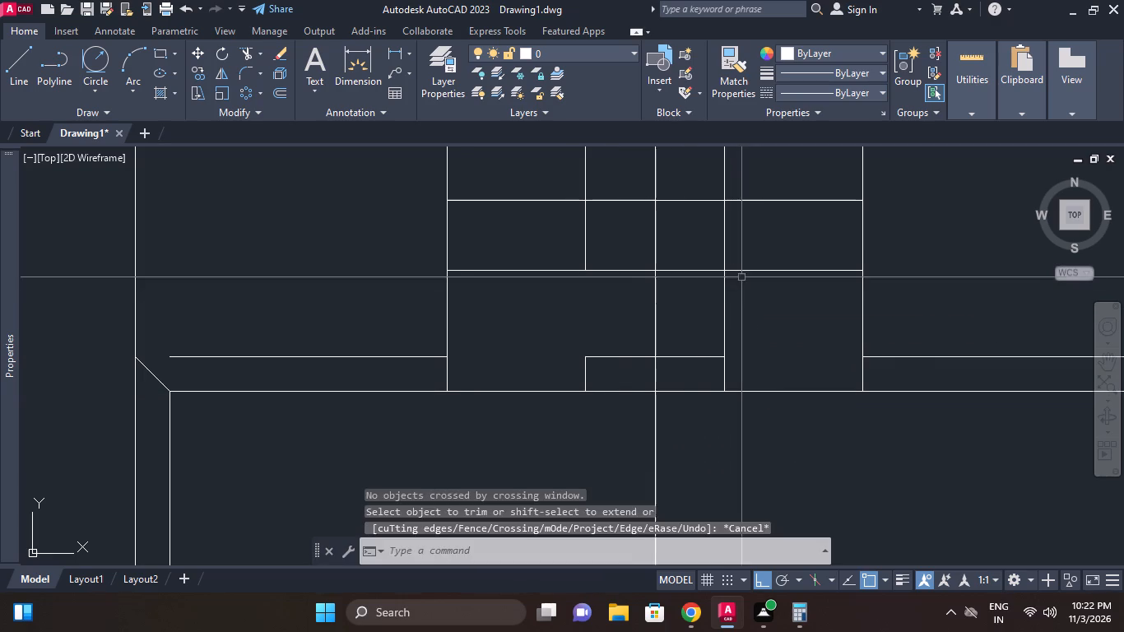
key("space")
key("space")
left_click(734, 308)
left_click(694, 299)
key("space")
key("Escape")
Erase the remaining upper pieces of the two narrow vertical lines inside the hole.
left_click(730, 234)
left_click(717, 224)
key("e")
key("space")
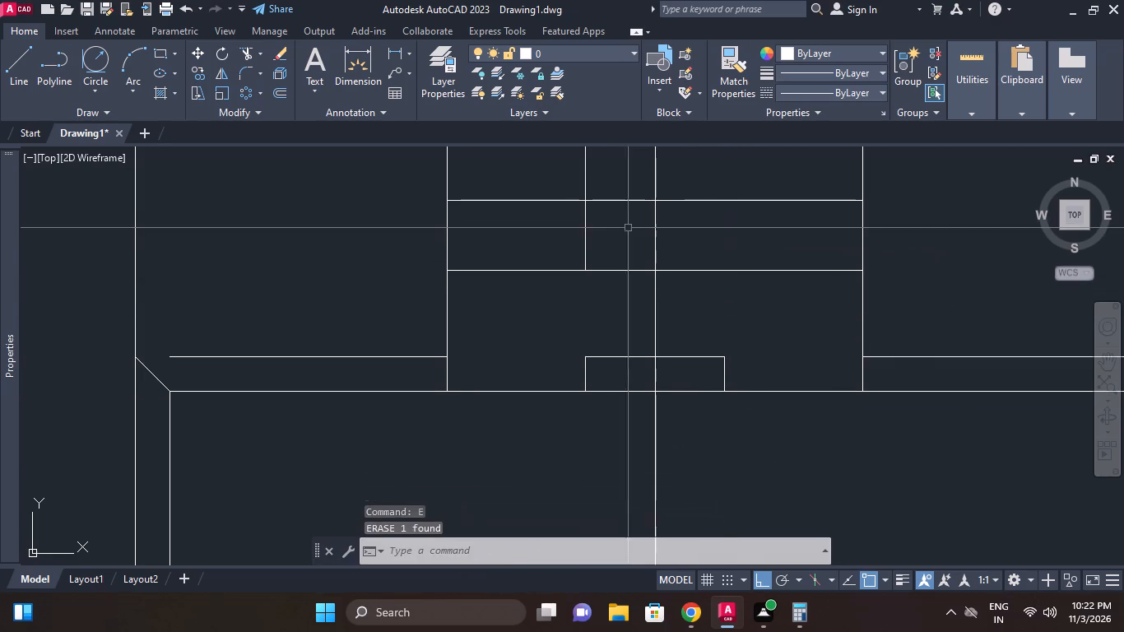
left_click(614, 228)
left_click(579, 223)
key("e")
key("space")
Draw two slanted lines from the ends of the hole's lower horizontal line to the top corners of the small rectangle above the bore.
scroll(663, 257, "down", 2)
middle_click_drag(664, 259, 687, 297)
key("Escape")
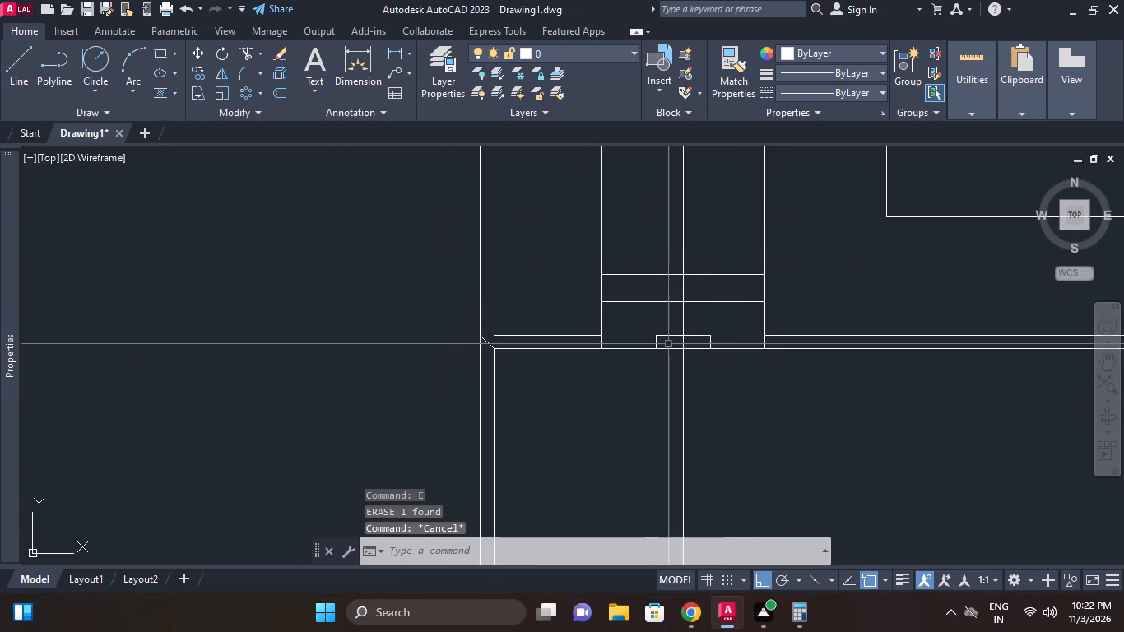
key("l")
key("space")
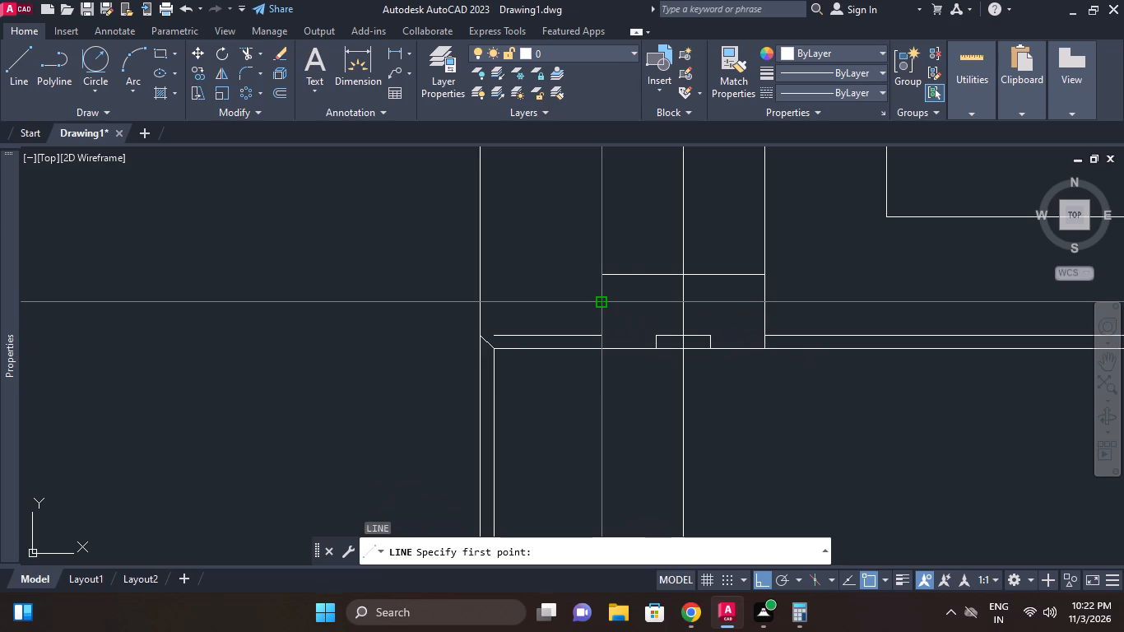
left_click(604, 303)
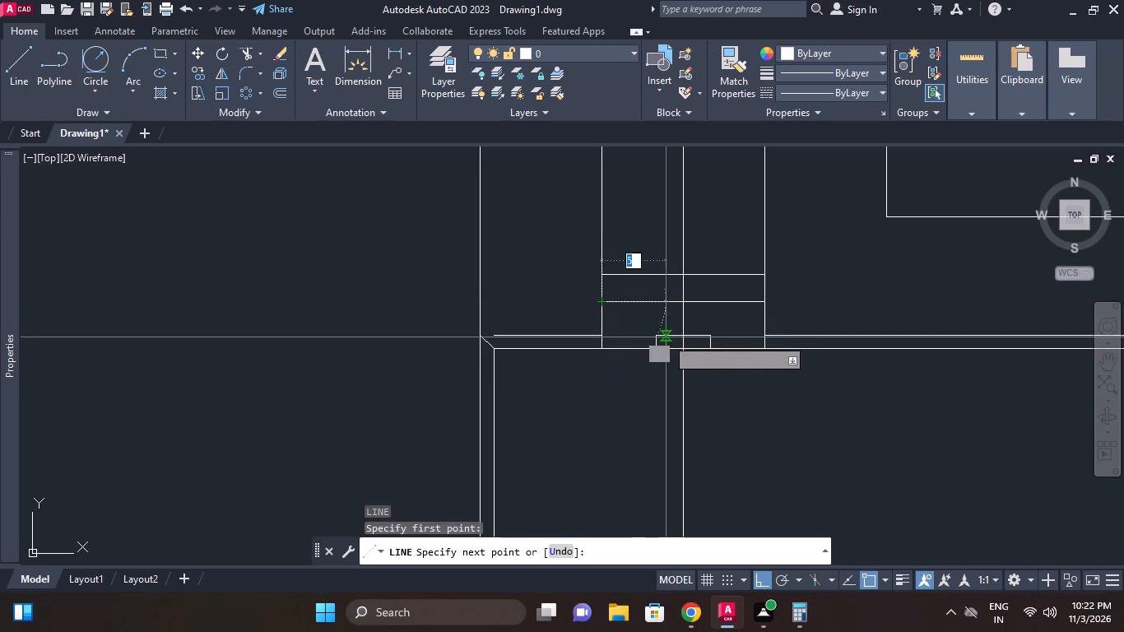
left_click(660, 336)
key("Escape")
key("space")
left_click(713, 334)
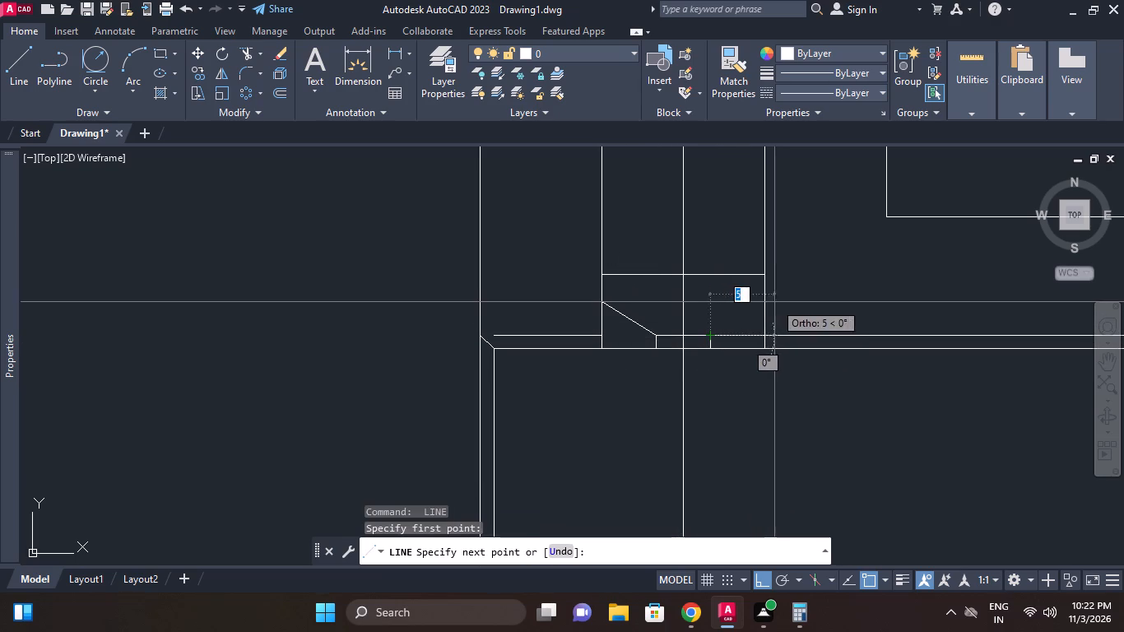
left_click(764, 302)
key("Escape")
left_click(765, 319)
key("Escape")
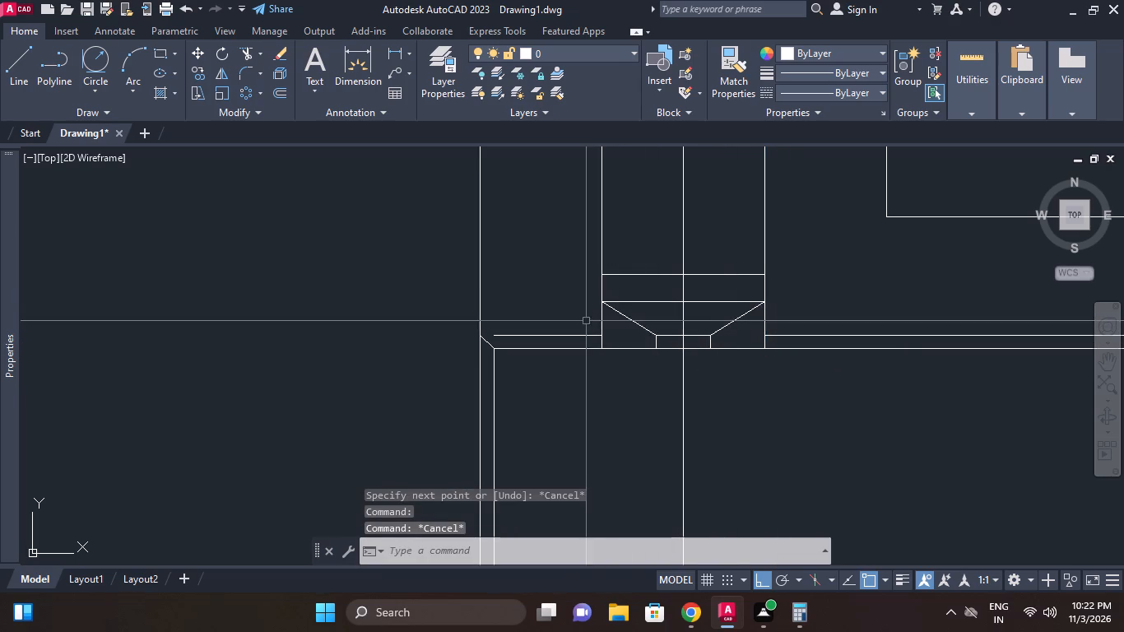
Erase the two horizontal lines just above the bore's upper edge, one on each side of the tapered hole.
scroll(925, 366, "down", 1)
middle_click_drag(807, 362, 698, 364)
scroll(698, 364, "down", 1)
scroll(763, 357, "up", 1)
key("e")
key("space")
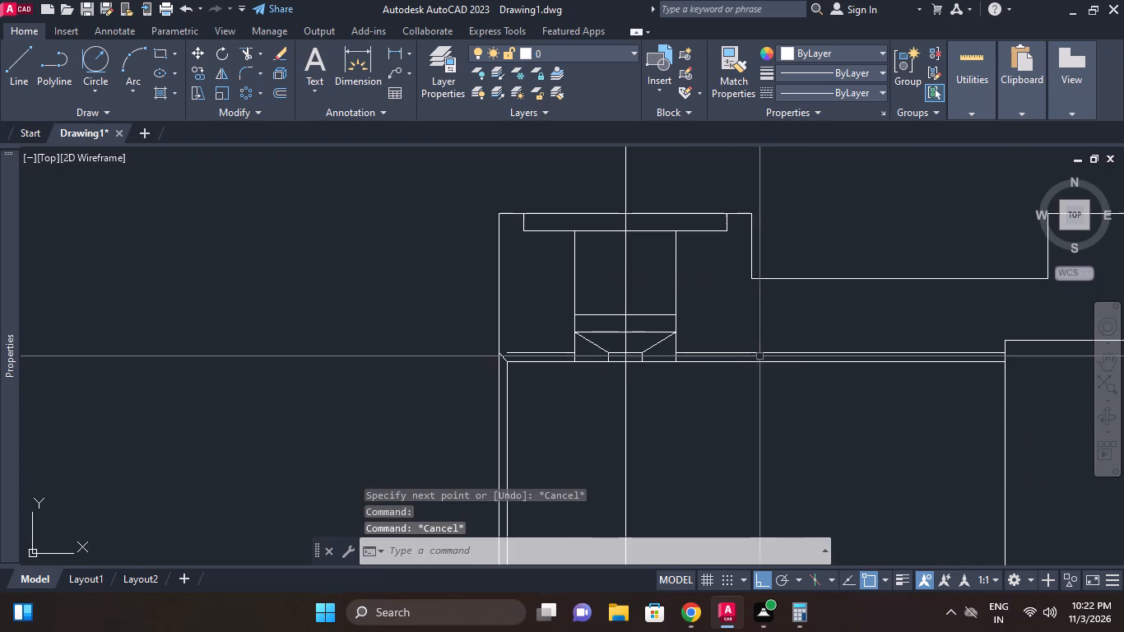
left_click(748, 346)
left_click(722, 355)
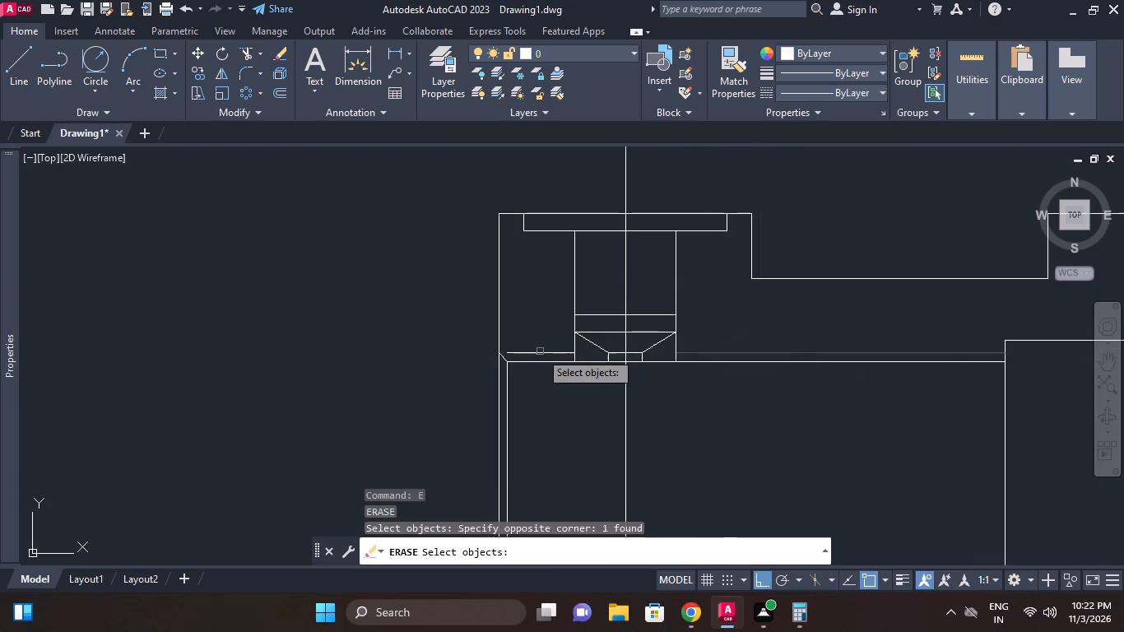
left_click(540, 351)
right_click(532, 341)
Trim the hole's two vertical side lines between the top of the taper and the bore's upper edge.
middle_click_drag(600, 351, 618, 351)
scroll(586, 355, "up", 1)
middle_click(586, 355)
key("Escape")
key("t")
key("r")
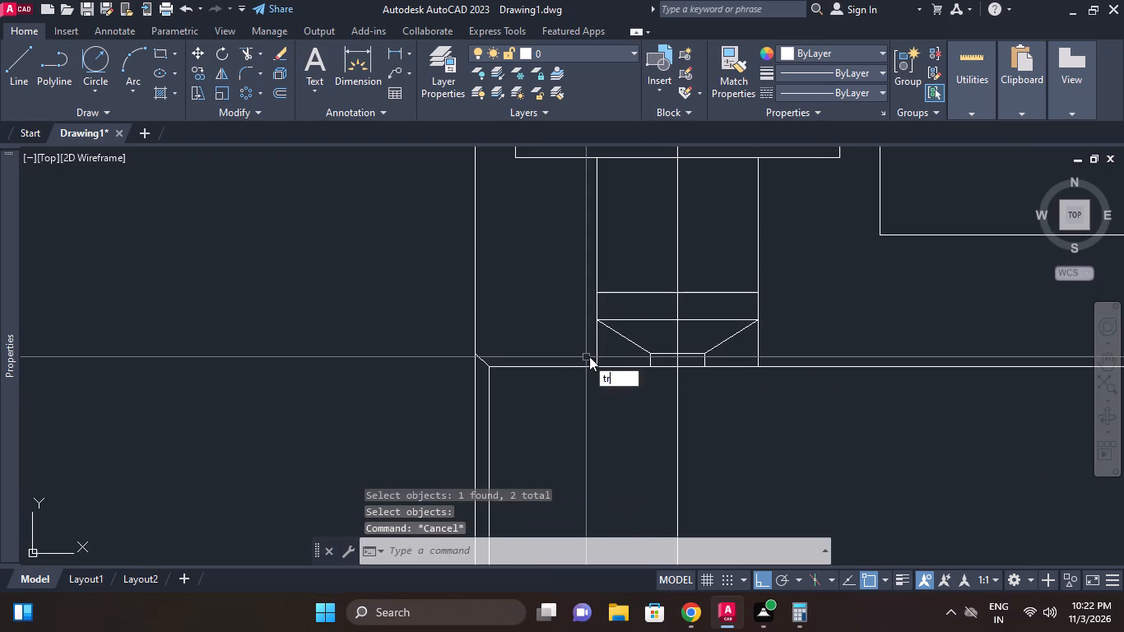
key("space")
key("space")
left_click(596, 347)
left_click(759, 344)
key("Escape")
Draw a short horizontal line across the hole's axis just below the bore's upper edge.
middle_click(811, 329)
scroll(811, 329, "down", 1)
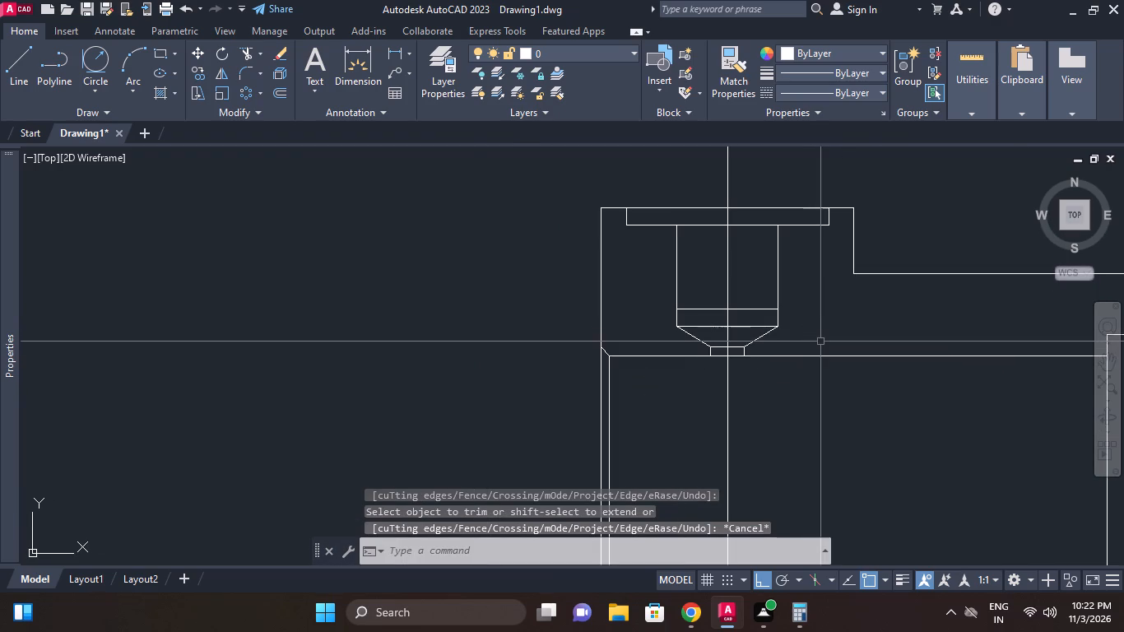
middle_click_drag(826, 341, 785, 350)
key("Escape")
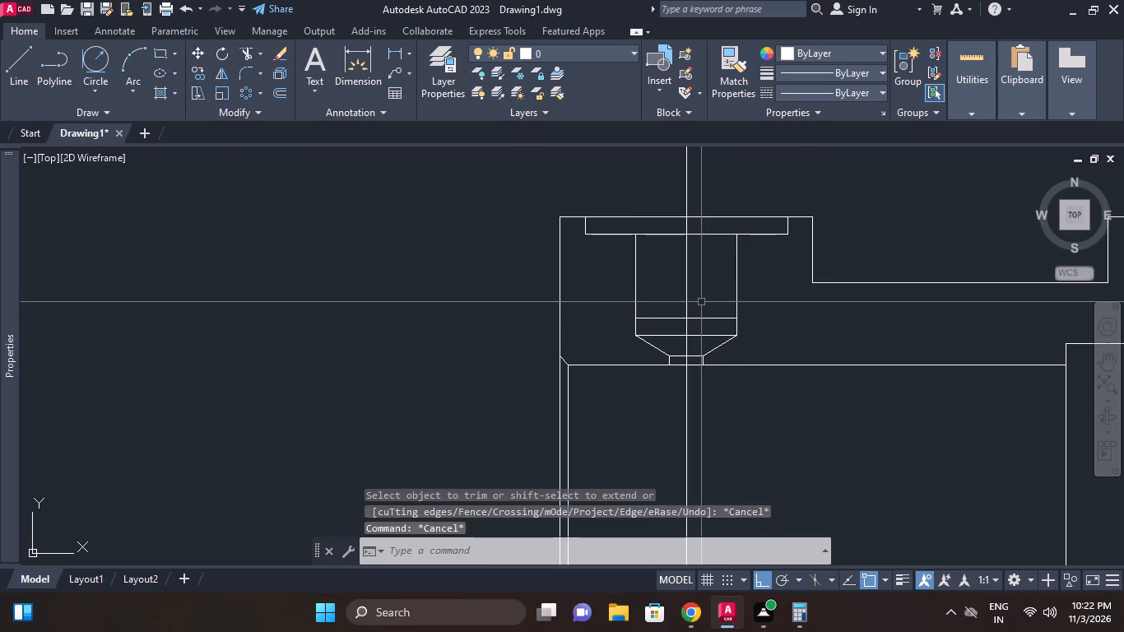
middle_click_drag(700, 296, 684, 303)
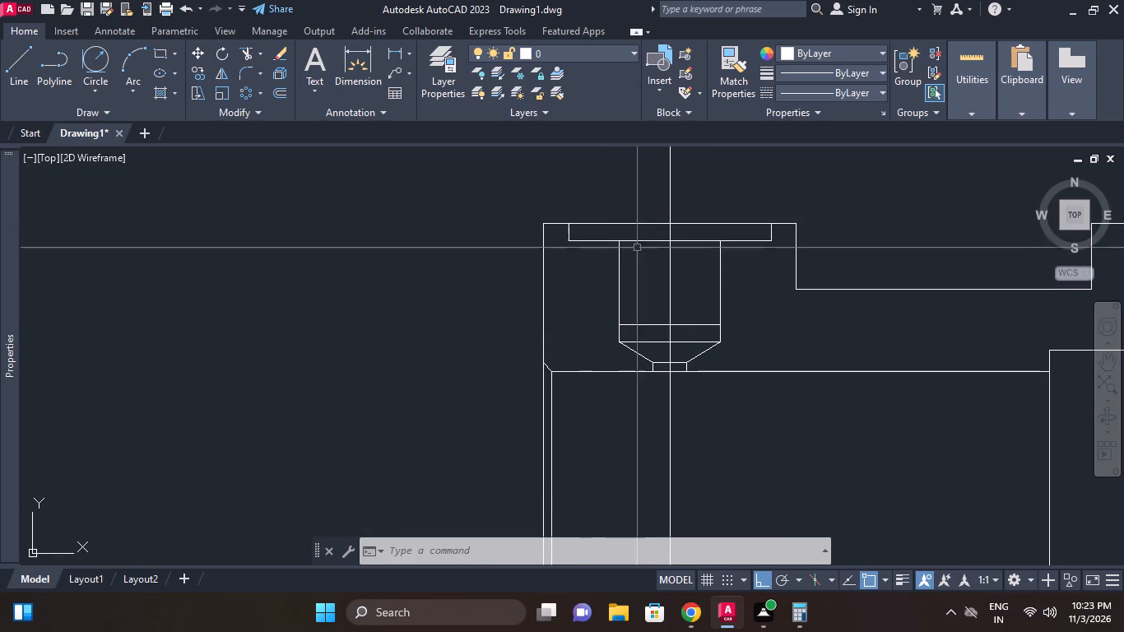
middle_click(701, 310)
key("l")
key("space")
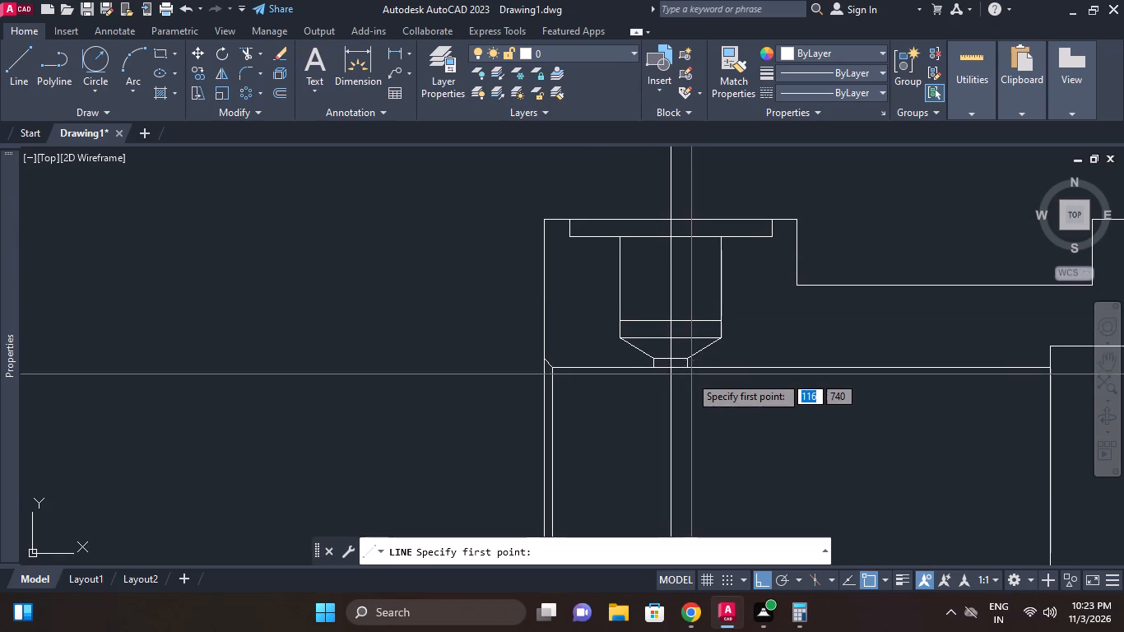
scroll(684, 391, "up", 1)
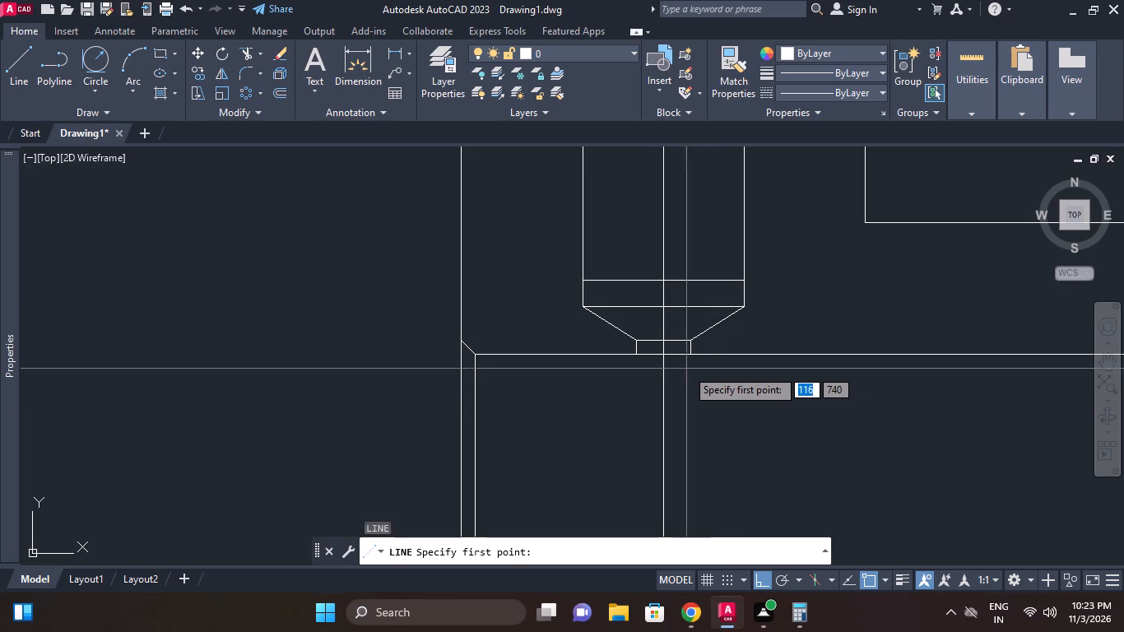
scroll(685, 368, "up", 1)
left_click(628, 368)
key("space")
left_click(693, 368)
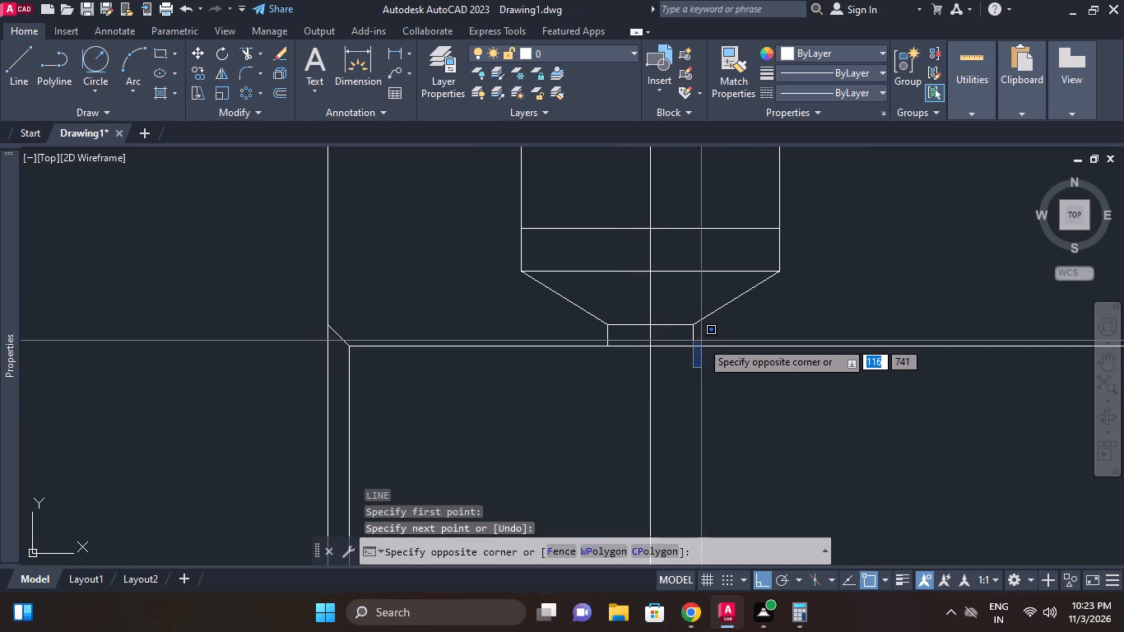
key("Escape")
key("space")
left_click(630, 369)
left_click(695, 369)
key("Escape")
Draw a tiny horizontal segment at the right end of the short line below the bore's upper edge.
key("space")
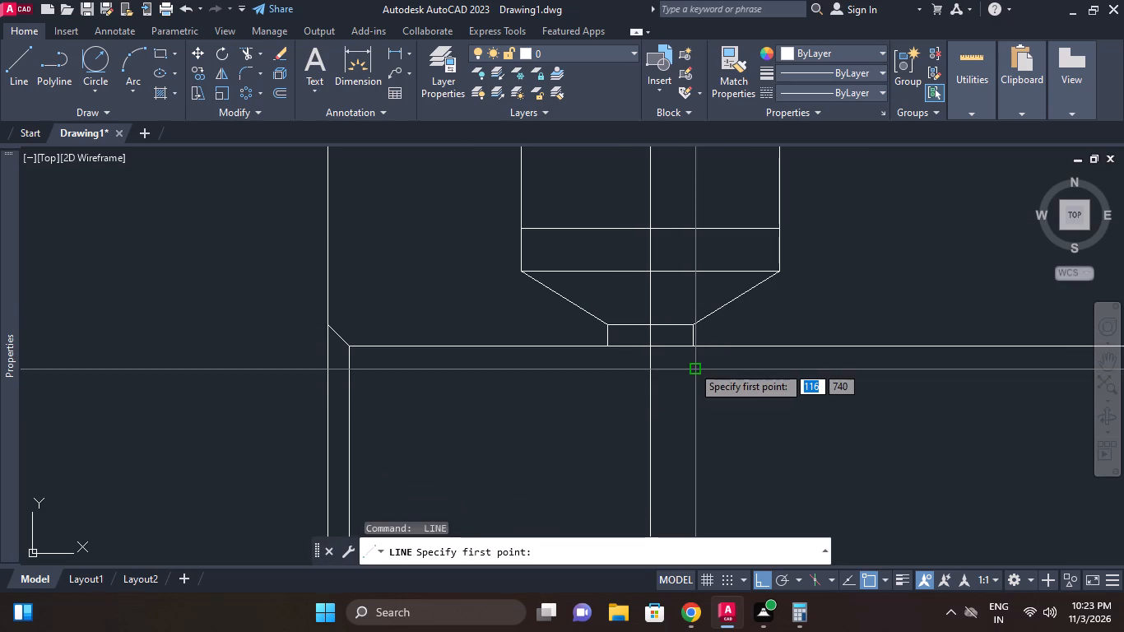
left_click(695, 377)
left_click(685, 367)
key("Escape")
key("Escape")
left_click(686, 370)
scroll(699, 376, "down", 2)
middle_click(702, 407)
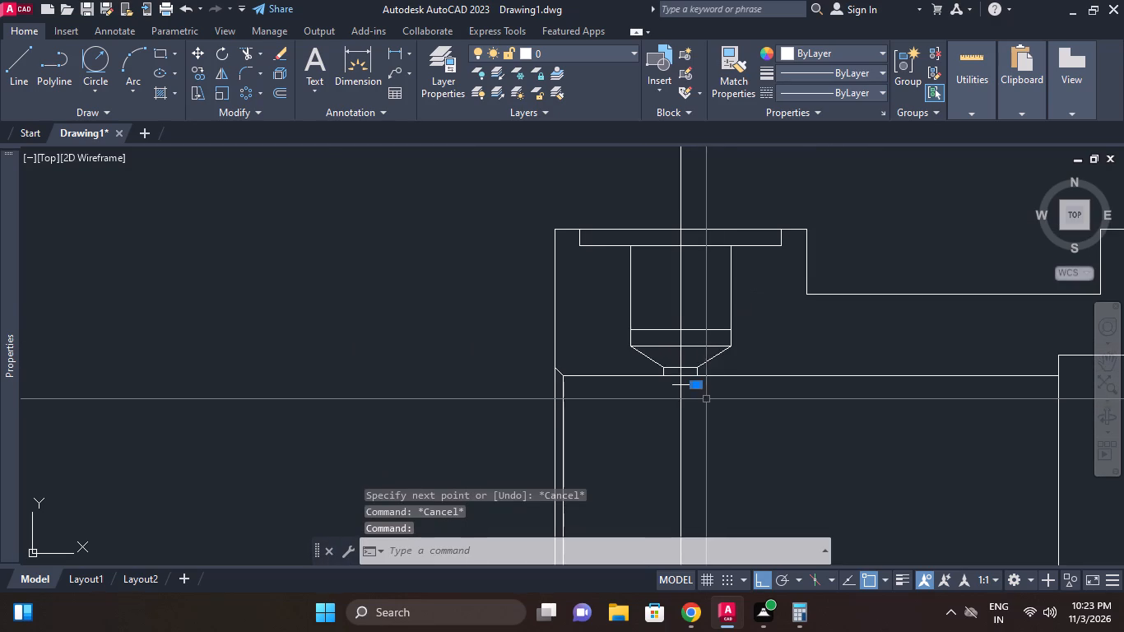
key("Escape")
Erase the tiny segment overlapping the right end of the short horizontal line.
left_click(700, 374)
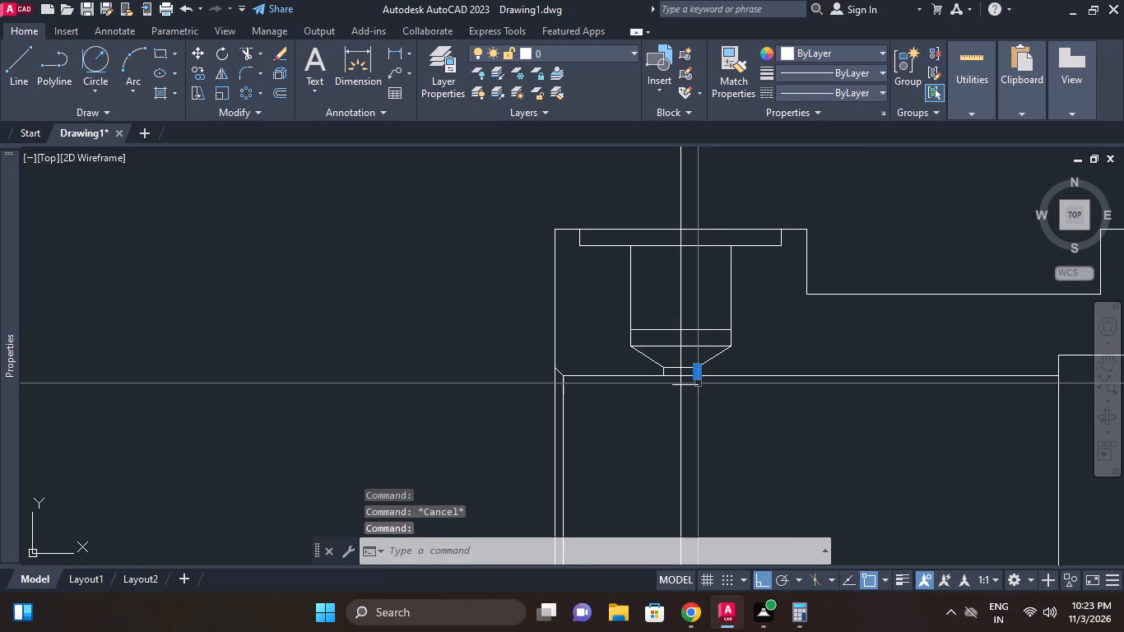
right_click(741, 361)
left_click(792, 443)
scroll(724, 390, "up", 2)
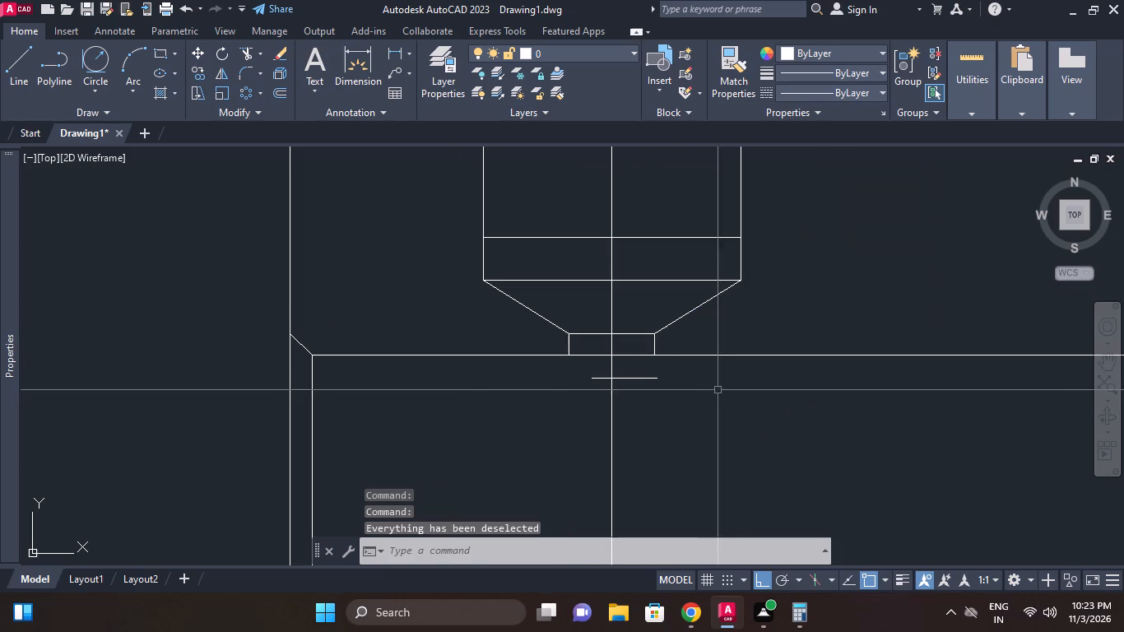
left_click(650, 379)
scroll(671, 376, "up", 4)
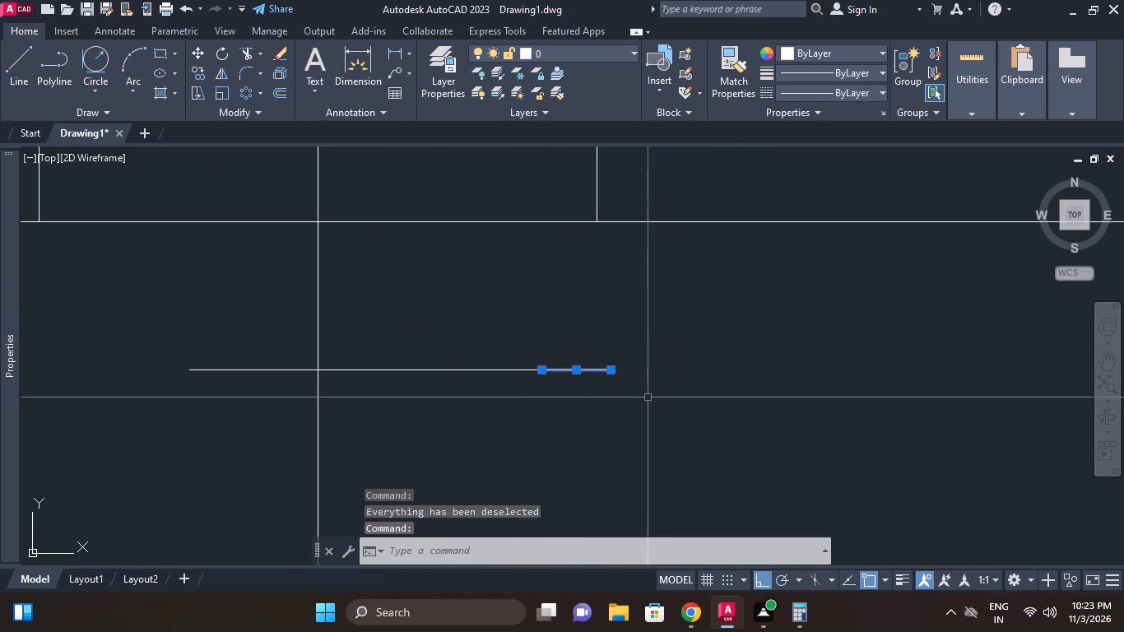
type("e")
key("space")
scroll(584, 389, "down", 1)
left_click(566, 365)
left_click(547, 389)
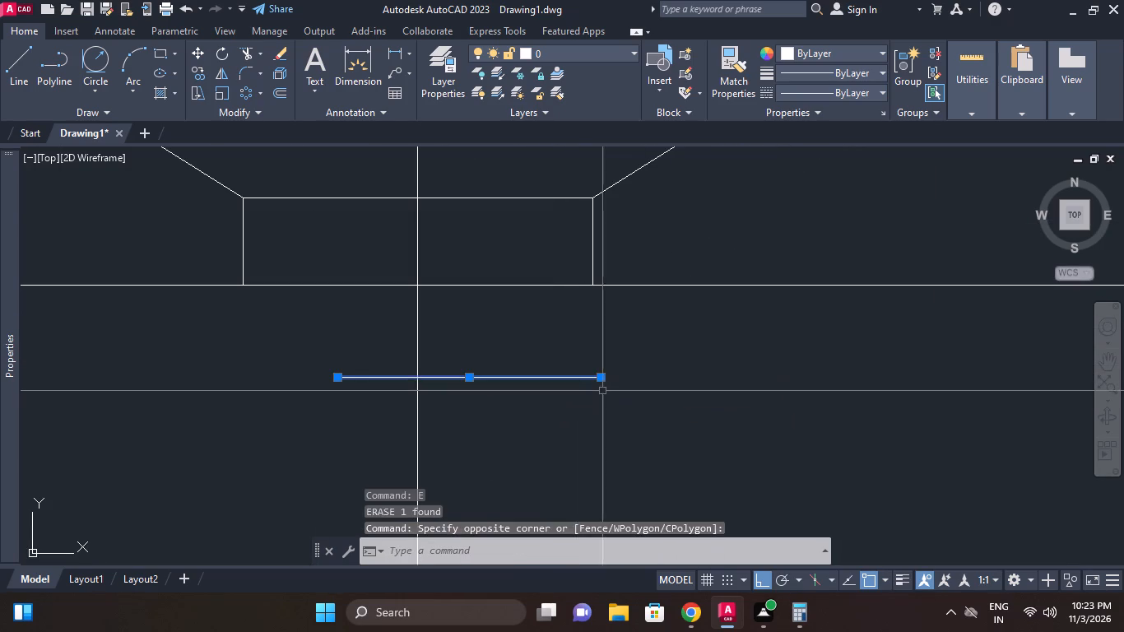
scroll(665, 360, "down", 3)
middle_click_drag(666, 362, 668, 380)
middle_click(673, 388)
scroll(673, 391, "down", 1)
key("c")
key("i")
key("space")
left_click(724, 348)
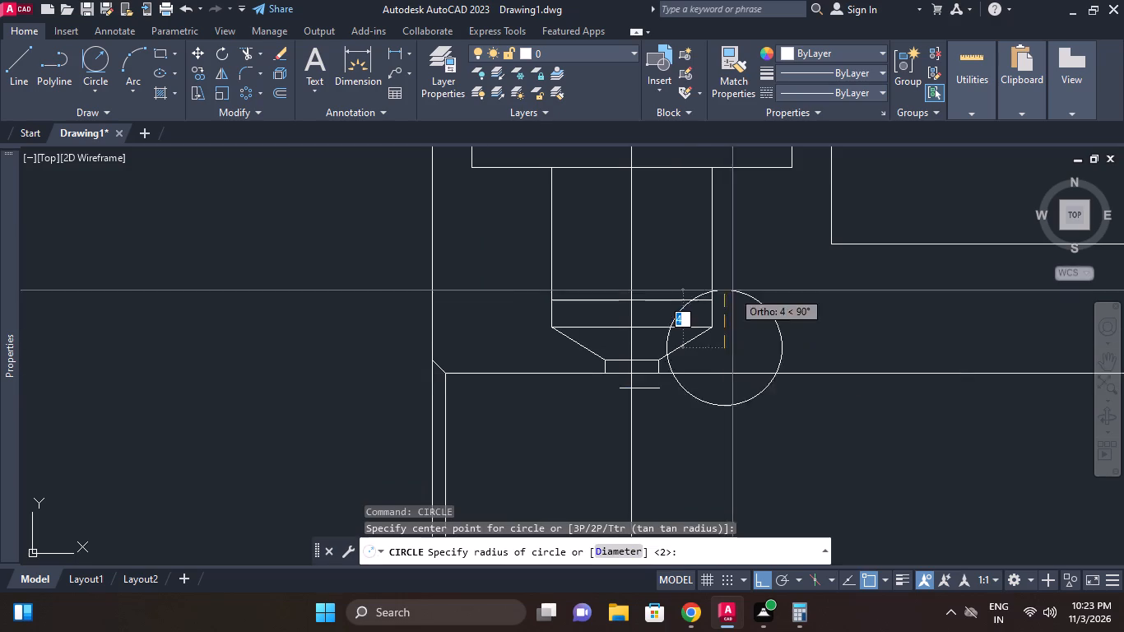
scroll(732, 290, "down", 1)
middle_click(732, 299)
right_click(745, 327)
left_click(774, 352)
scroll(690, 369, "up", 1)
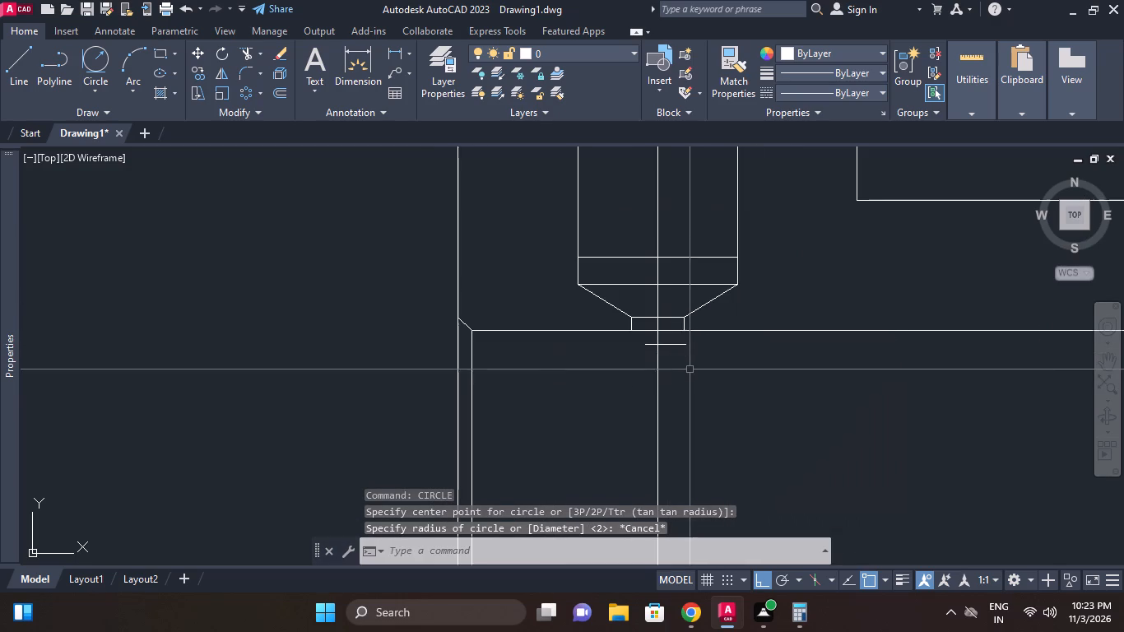
Copy the short horizontal line about 20 units straight up, to just above the raised pad's top edge.
left_click(679, 351)
left_click(679, 341)
right_click(733, 331)
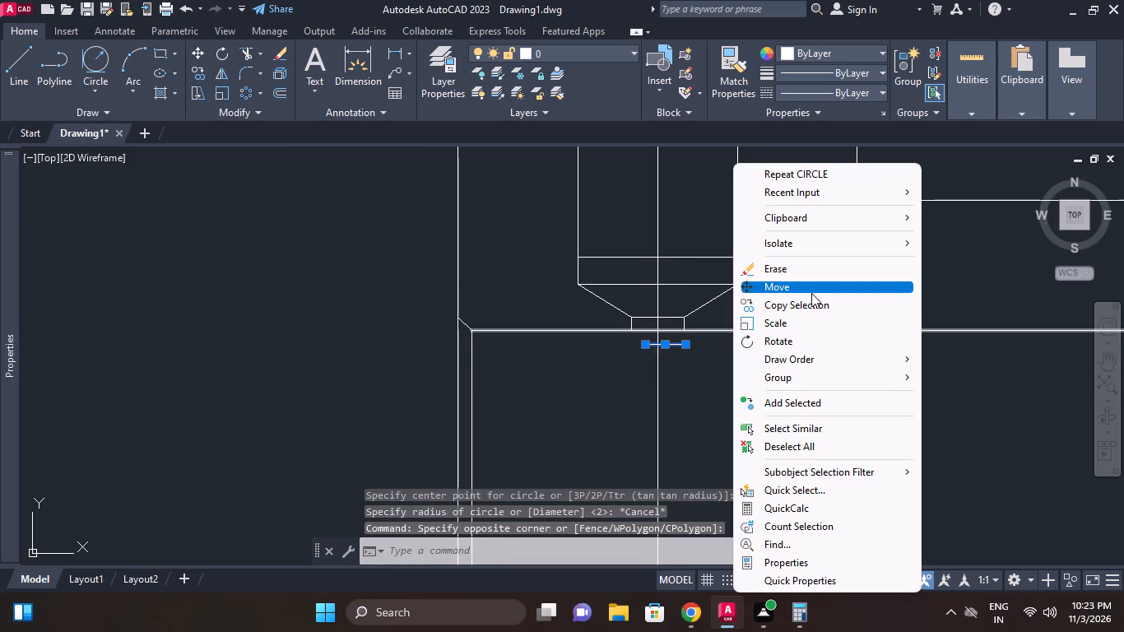
left_click(801, 309)
left_click(780, 366)
middle_click_drag(792, 284, 799, 332)
middle_click_drag(815, 263, 815, 351)
middle_click_drag(812, 276, 805, 289)
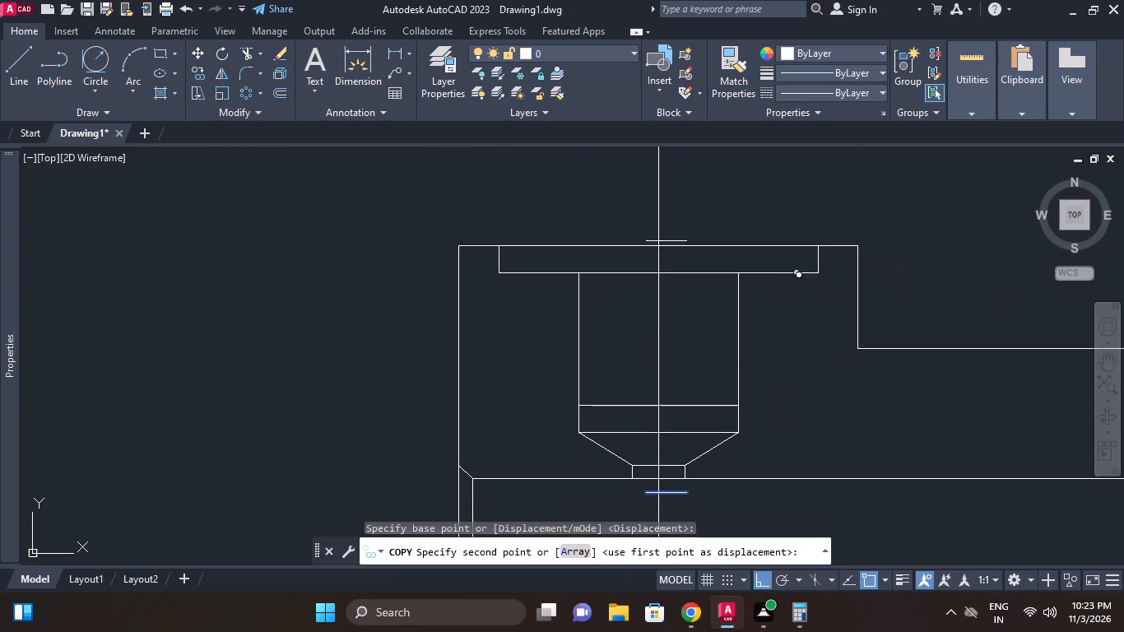
scroll(802, 244, "up", 2)
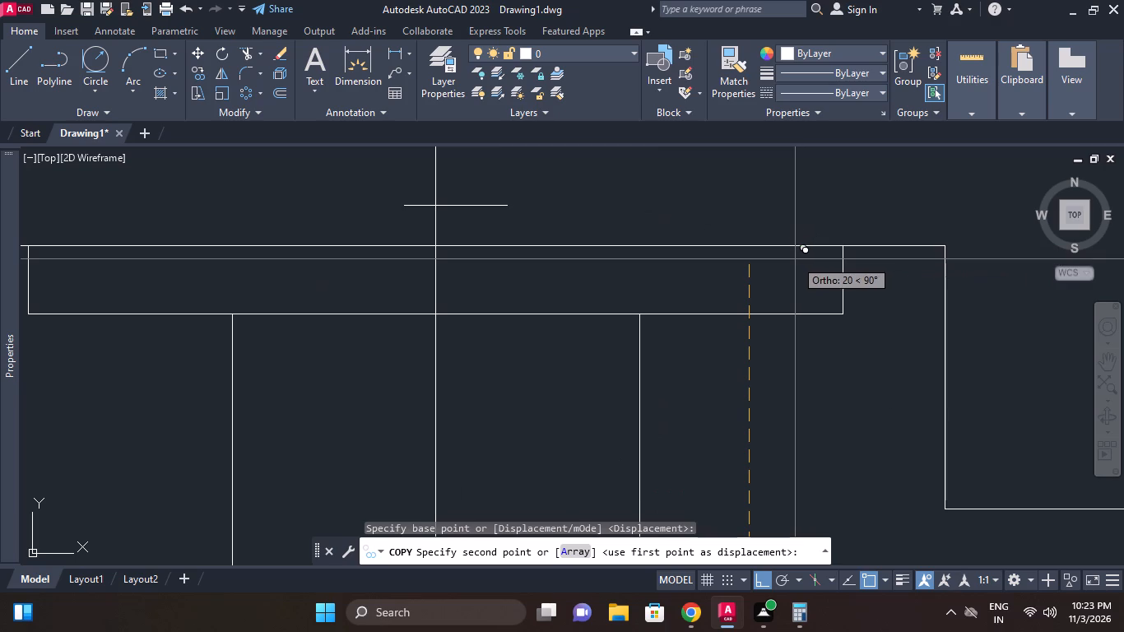
left_click(795, 262)
middle_click_drag(676, 252, 705, 253)
scroll(704, 253, "down", 1)
key("Escape")
Trim the long vertical axis line below and above the hole, using the two short horizontal lines as cutting edges.
middle_click_drag(594, 241, 683, 241)
key("t")
key("r")
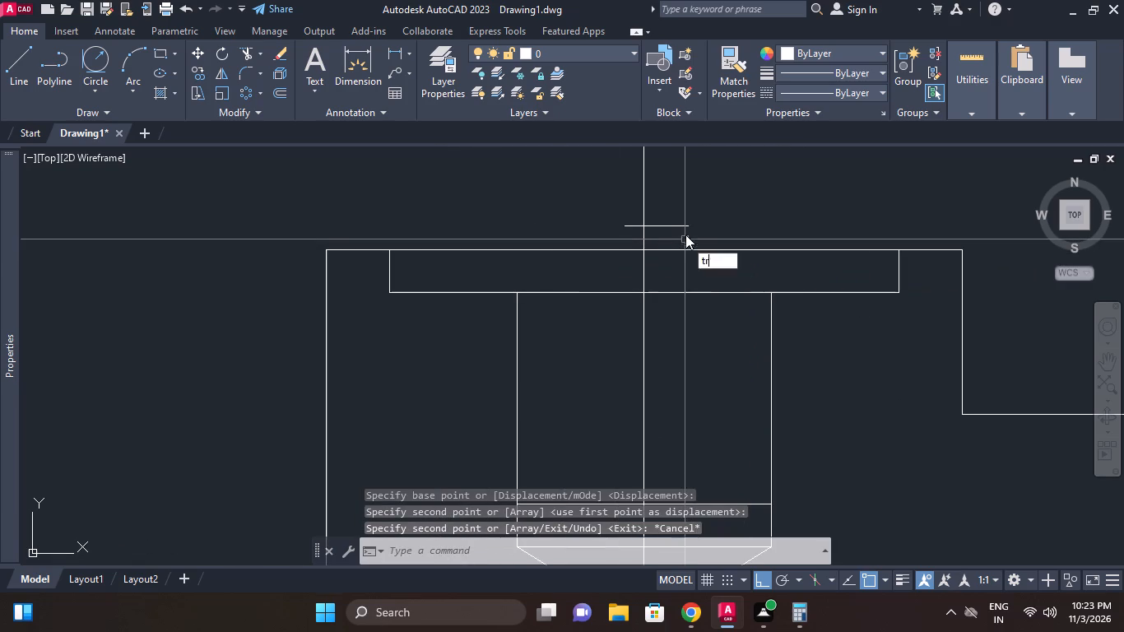
key("space")
left_click(681, 228)
scroll(684, 217, "down", 2)
scroll(692, 369, "up", 2)
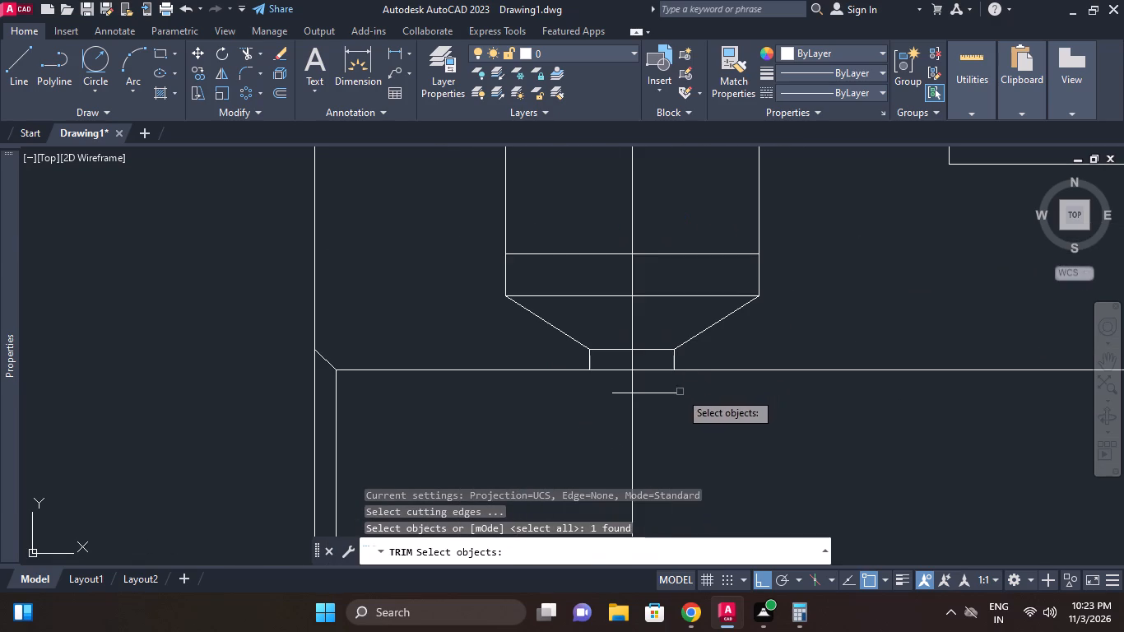
left_click(680, 392)
left_click(663, 397)
key("space")
left_click_drag(656, 430, 643, 430)
left_click(611, 422)
scroll(722, 360, "down", 1)
middle_click_drag(722, 386, 722, 408)
middle_click_drag(727, 305, 727, 389)
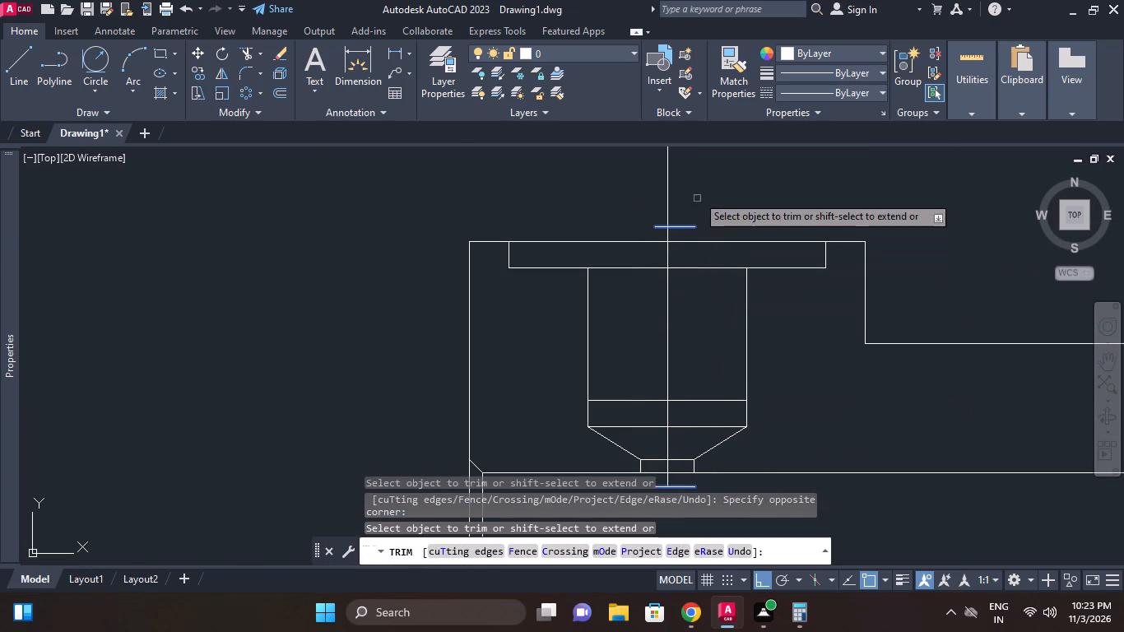
left_click(694, 175)
left_click(628, 161)
middle_click_drag(694, 262, 713, 191)
key("Escape")
Erase the two short horizontal lines at the upper and lower ends of the hole's axis line.
key("e")
key("space")
left_click(707, 150)
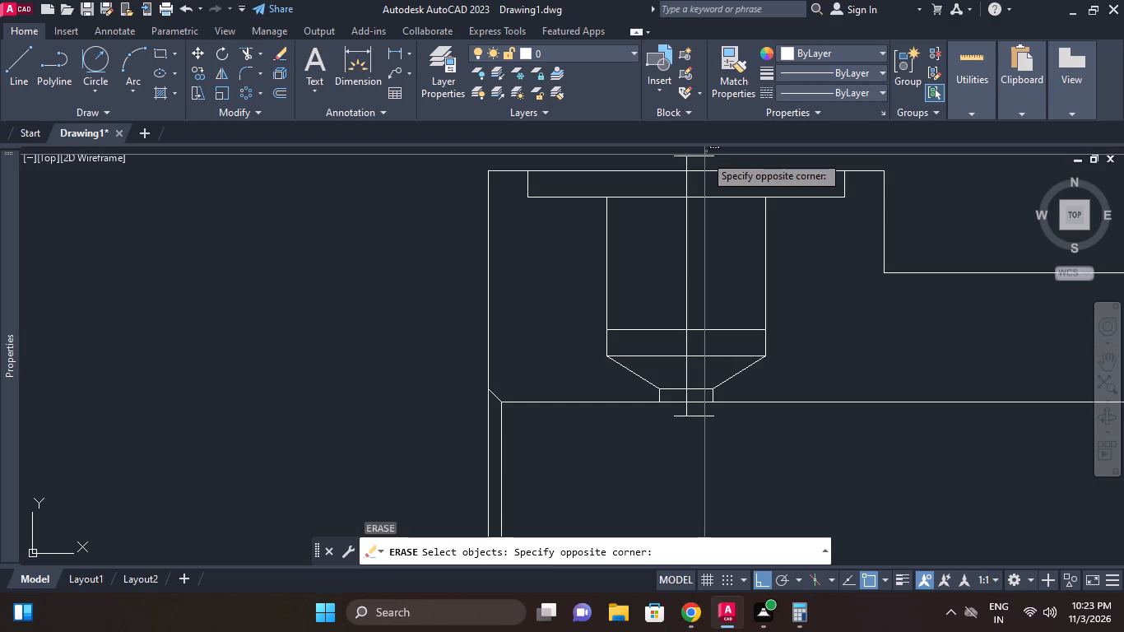
left_click(703, 162)
scroll(704, 409, "up", 2)
left_click(697, 429)
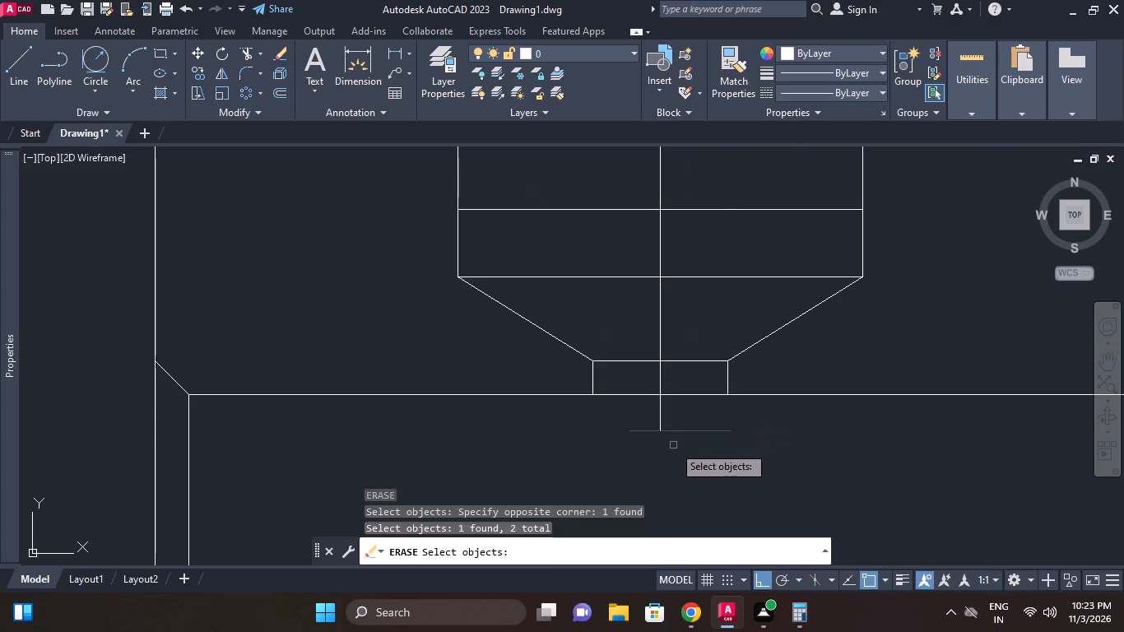
key("space")
scroll(724, 403, "down", 2)
key("Escape")
Give the hole's axis line the centre linetype with a linetype scale of 5 and the colour red.
left_click(682, 239)
left_click(711, 250)
left_click(716, 233)
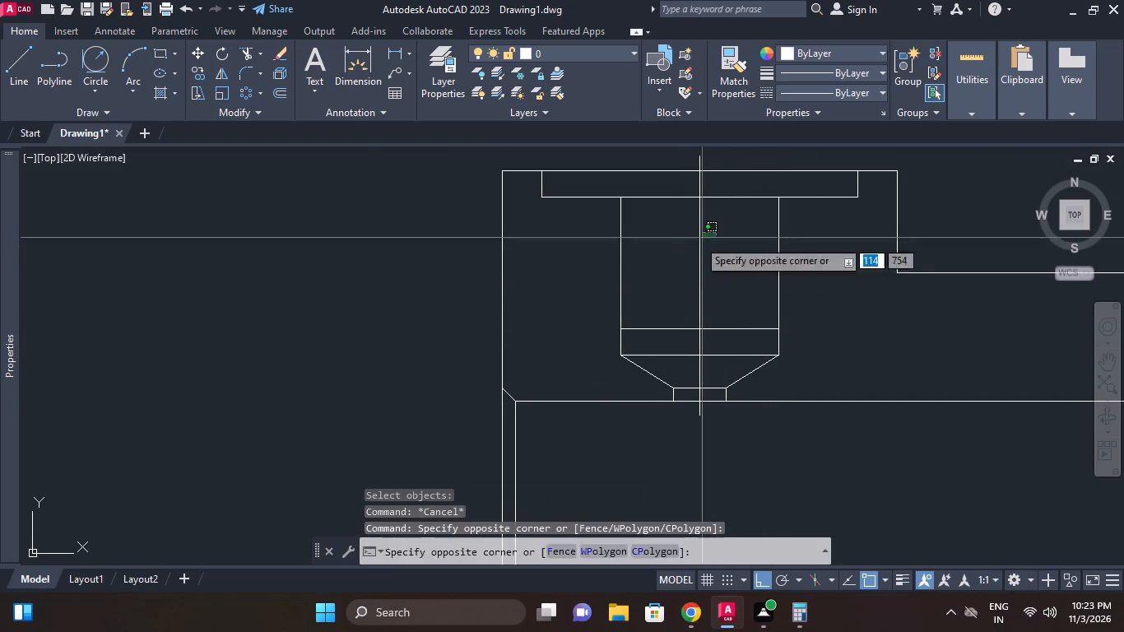
left_click(695, 241)
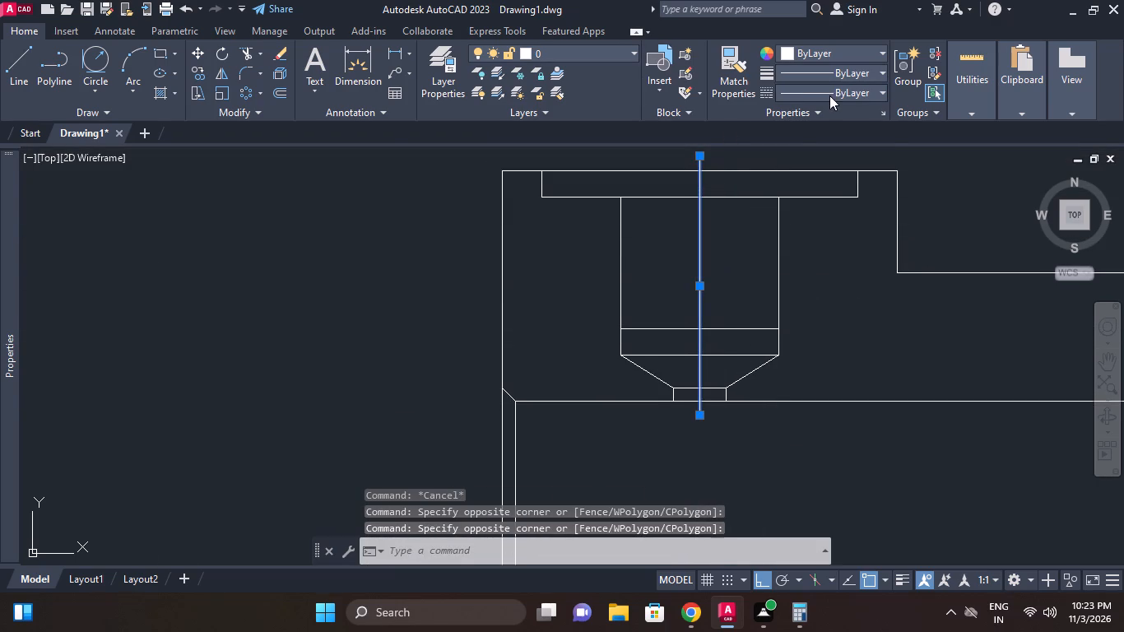
left_click(829, 95)
left_click(806, 176)
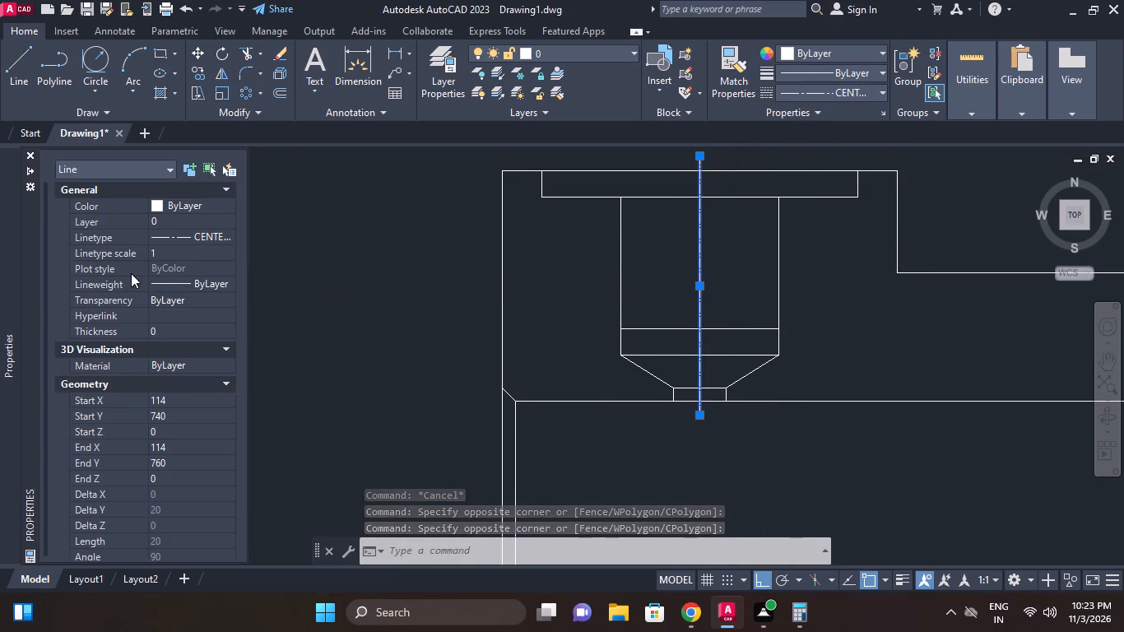
left_click(168, 254)
key("5")
key("Return")
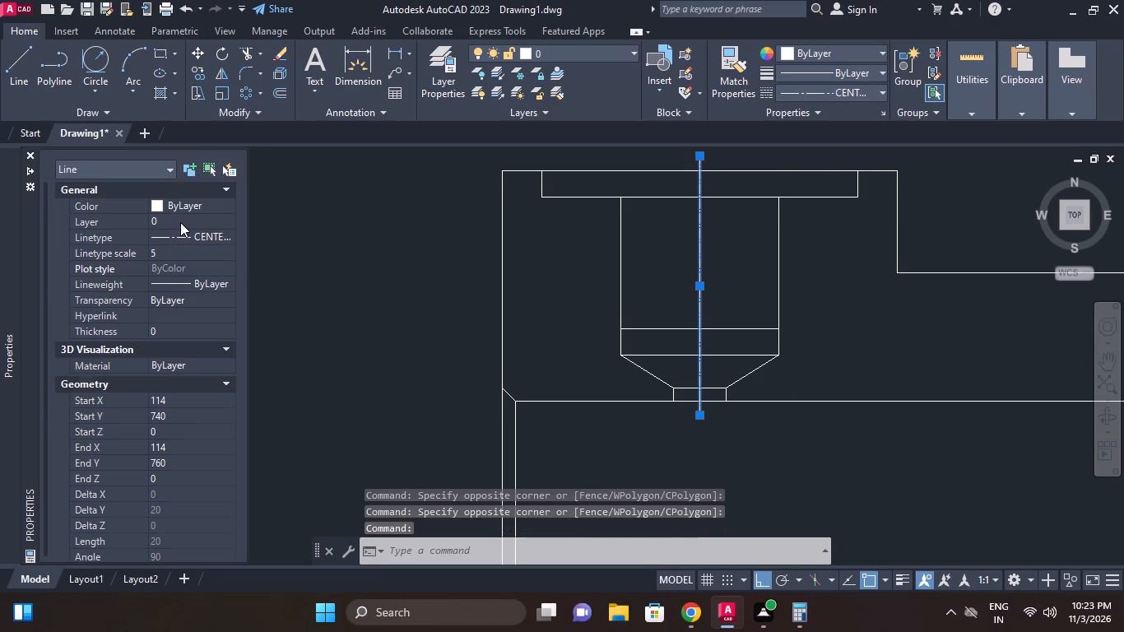
left_click(846, 48)
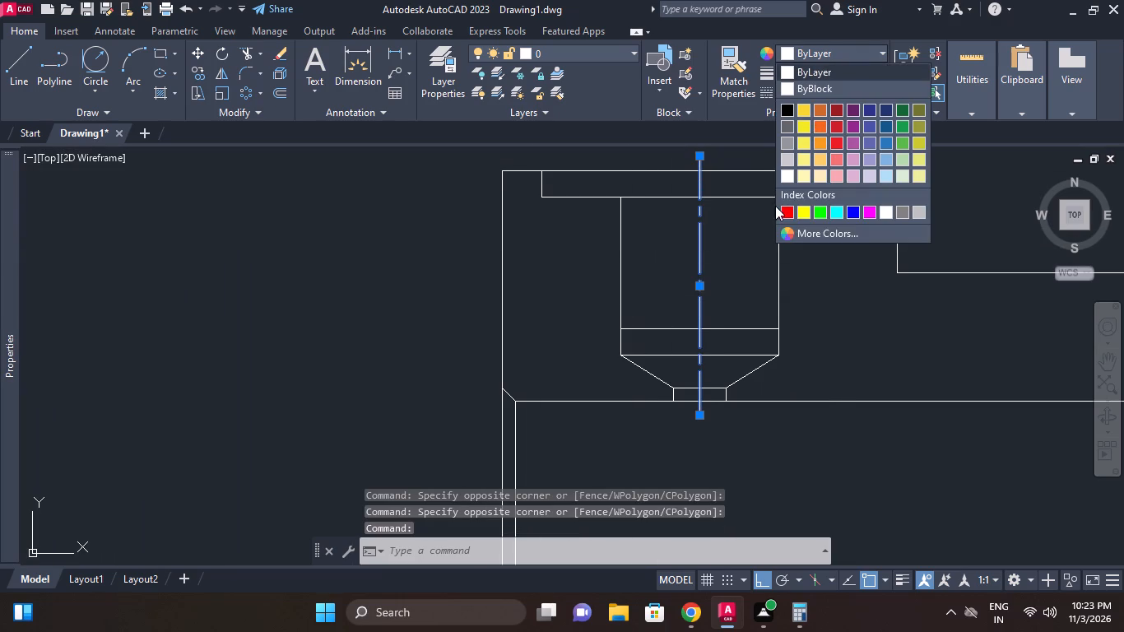
left_click(783, 213)
key("Escape")
Stretch the lower end of the hole's centreline slightly farther below the bore's upper edge.
scroll(706, 423, "up", 1)
key("Escape")
left_click(721, 439)
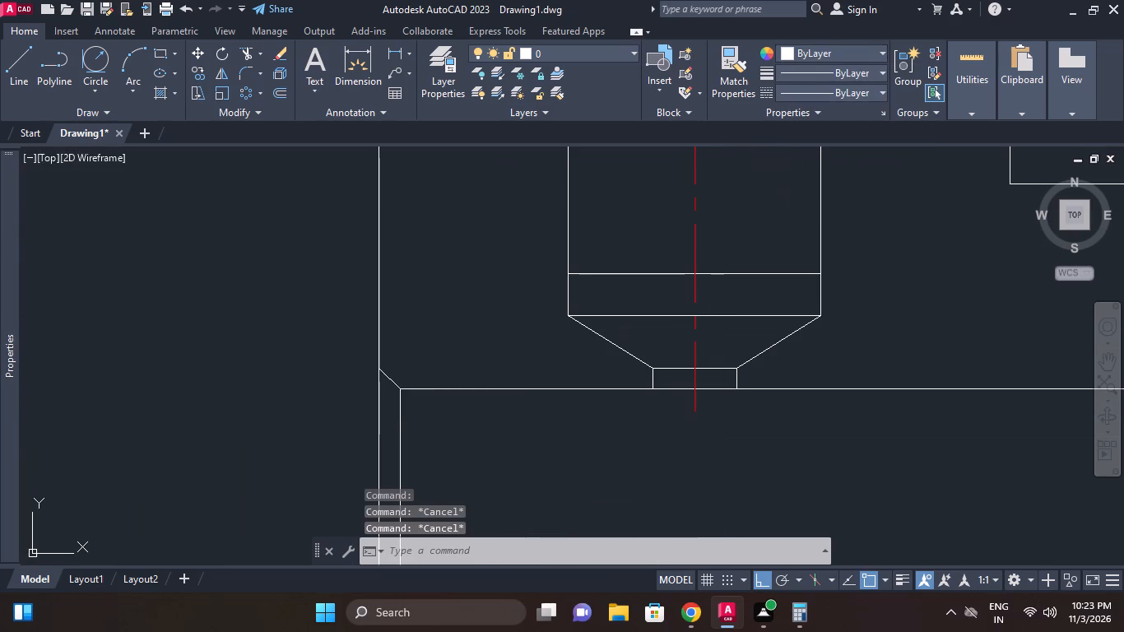
left_click(673, 408)
key("s")
key("space")
left_click(873, 333)
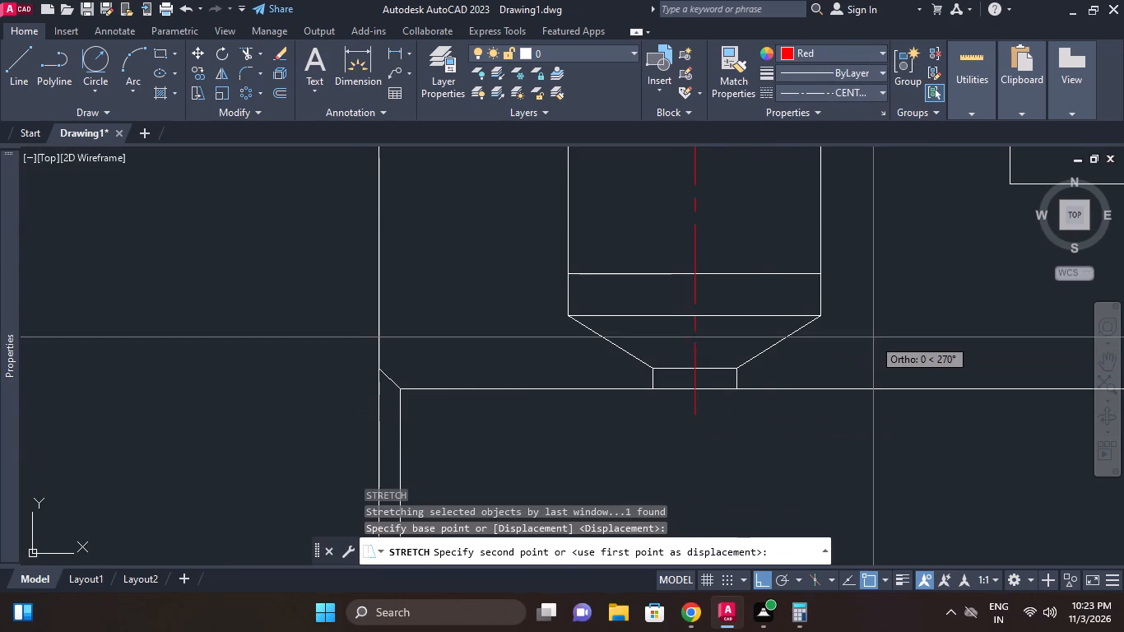
left_click(873, 351)
scroll(864, 309, "down", 2)
middle_click_drag(864, 313, 853, 371)
key("Escape")
Erase the leftover vertical projection lines of the left hole running between the front view and the top view.
middle_click_drag(884, 362, 758, 363)
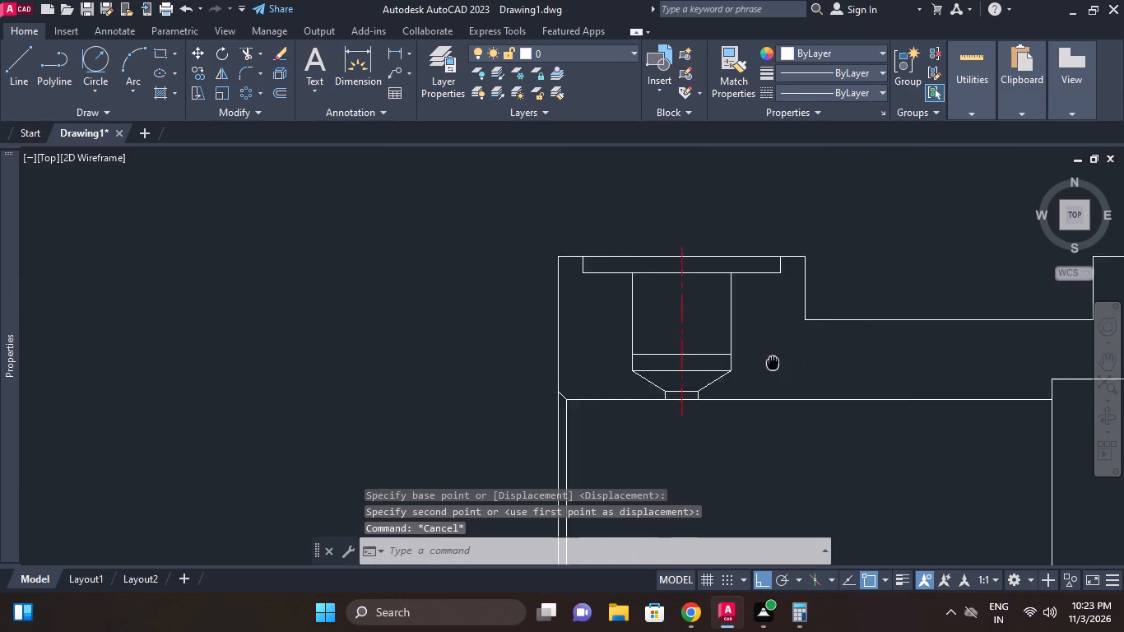
middle_click_drag(758, 363, 653, 361)
scroll(610, 344, "down", 2)
middle_click_drag(610, 344, 556, 295)
middle_click_drag(597, 317, 604, 275)
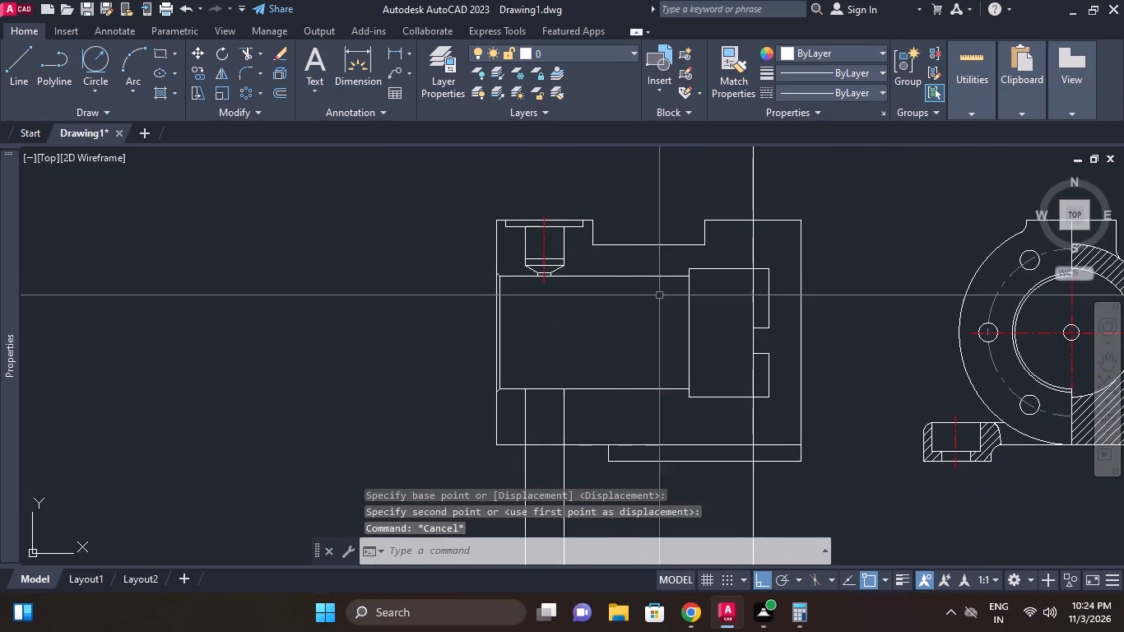
scroll(659, 300, "down", 1)
middle_click_drag(631, 385, 633, 312)
scroll(633, 384, "up", 1)
left_click(632, 386)
left_click(544, 362)
key("e")
key("space")
left_click_drag(579, 362, 568, 357)
left_click(545, 343)
key("e")
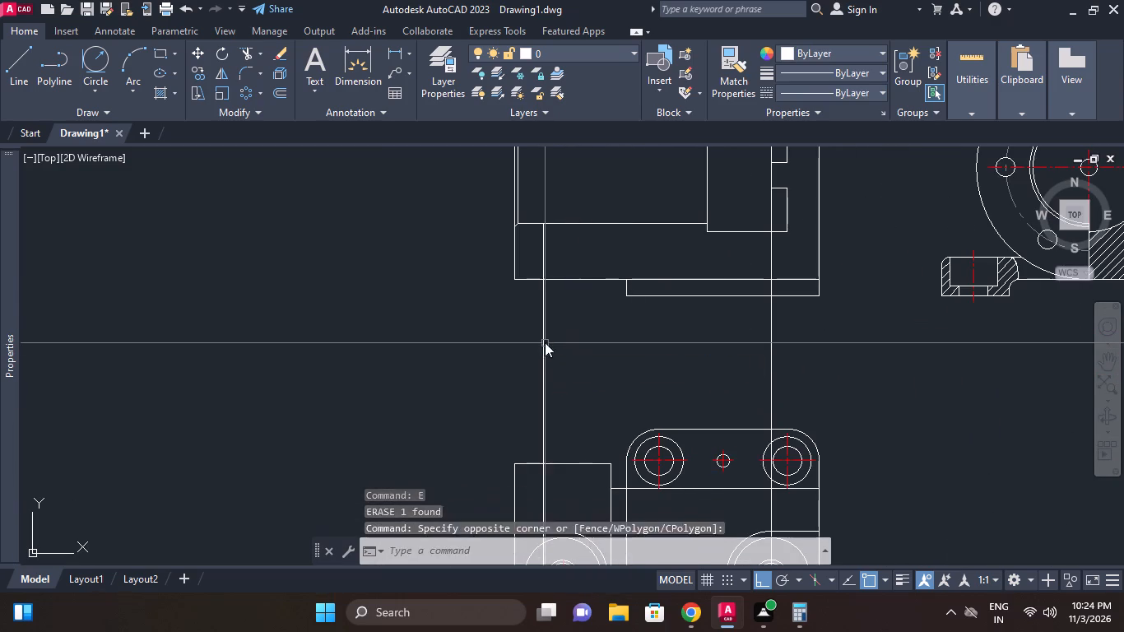
key("space")
middle_click_drag(648, 328, 647, 300)
left_click_drag(616, 357, 554, 350)
left_click(425, 319)
key("space")
Copy the left stepped tapered hole with its centreline from its top-edge midpoint to the right hole's axis, about 65 units away.
scroll(625, 321, "down", 2)
middle_click_drag(625, 321, 642, 303)
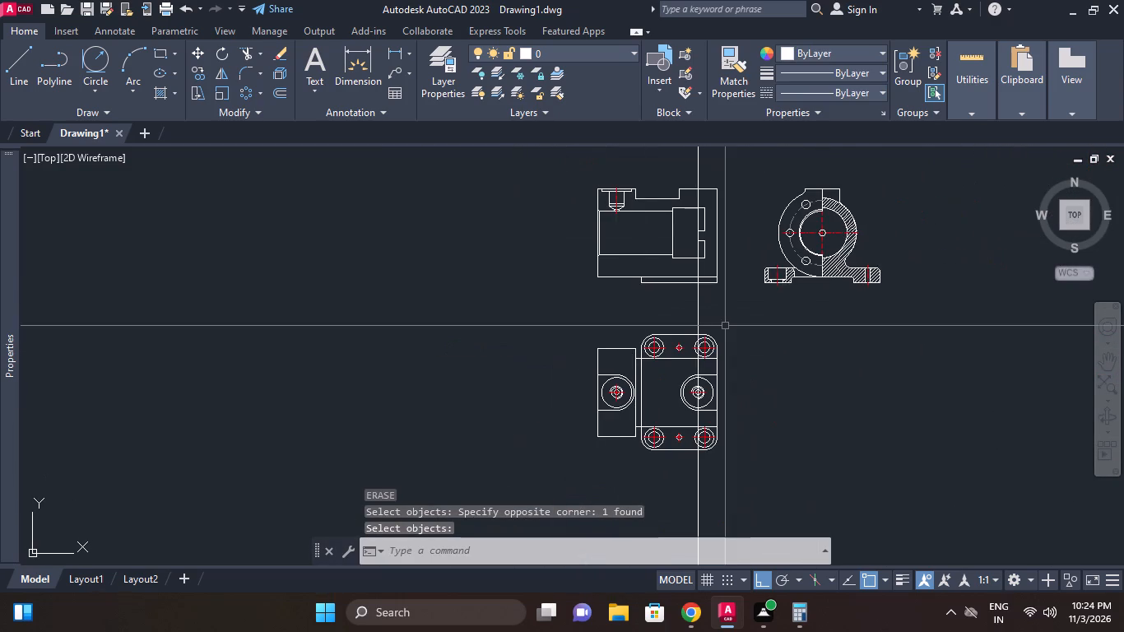
scroll(737, 330, "up", 1)
scroll(737, 330, "down", 1)
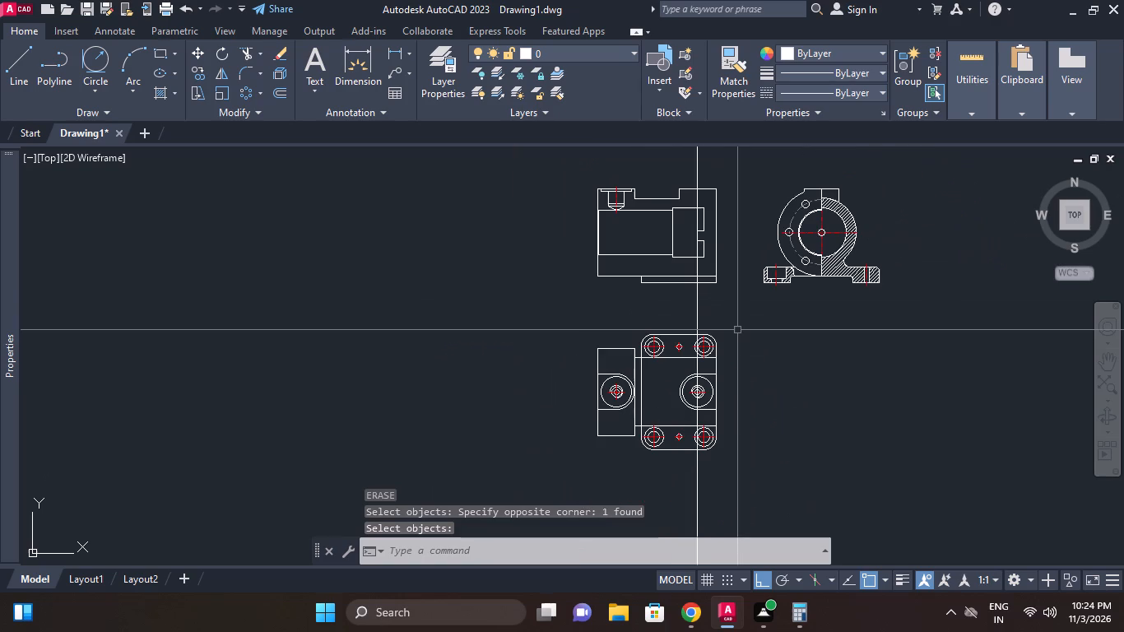
middle_click_drag(635, 318, 634, 381)
scroll(634, 386, "down", 1)
scroll(635, 305, "up", 3)
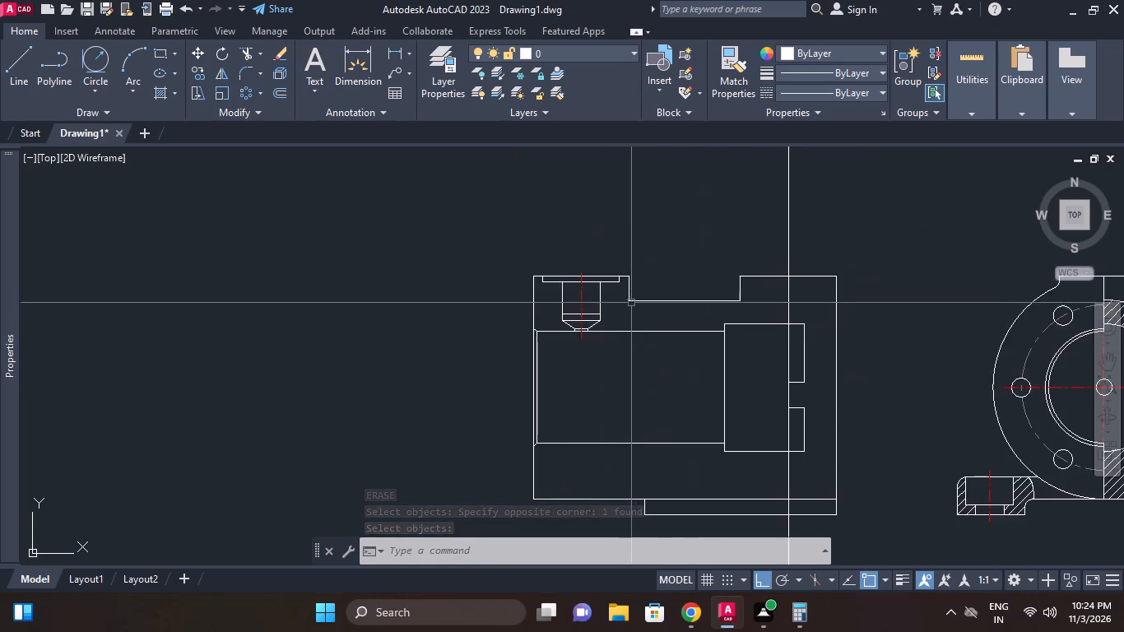
scroll(621, 303, "up", 2)
left_click(473, 213)
left_click(697, 437)
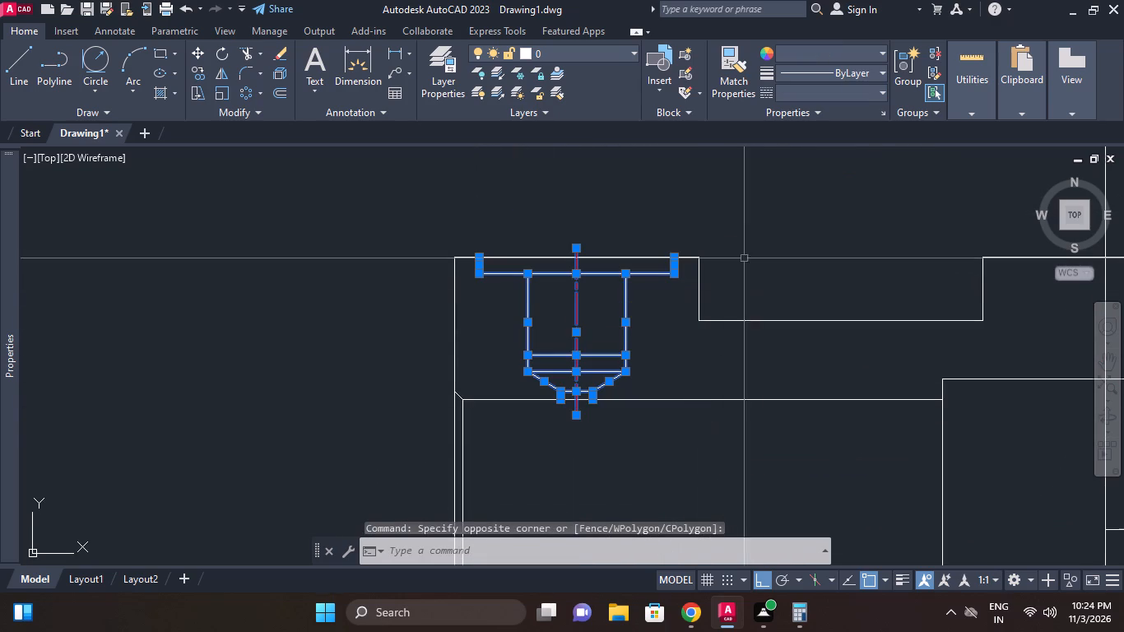
right_click(737, 241)
left_click(781, 325)
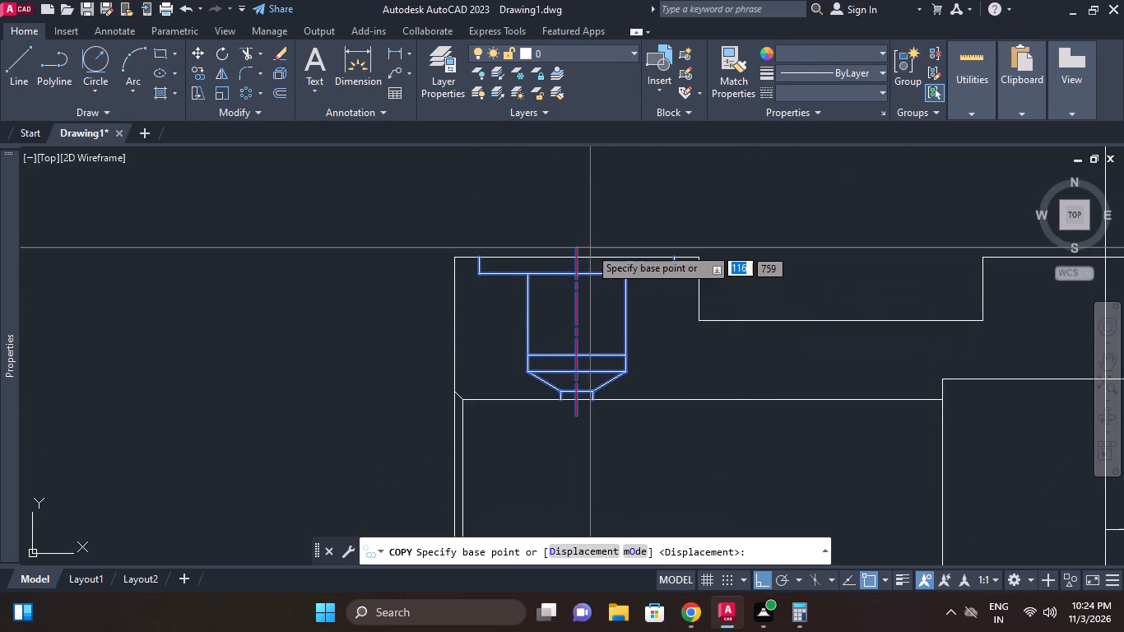
scroll(589, 247, "up", 1)
left_click(574, 263)
scroll(656, 298, "down", 1)
middle_click_drag(351, 299, 299, 301)
middle_click_drag(776, 301, 536, 304)
scroll(911, 298, "up", 1)
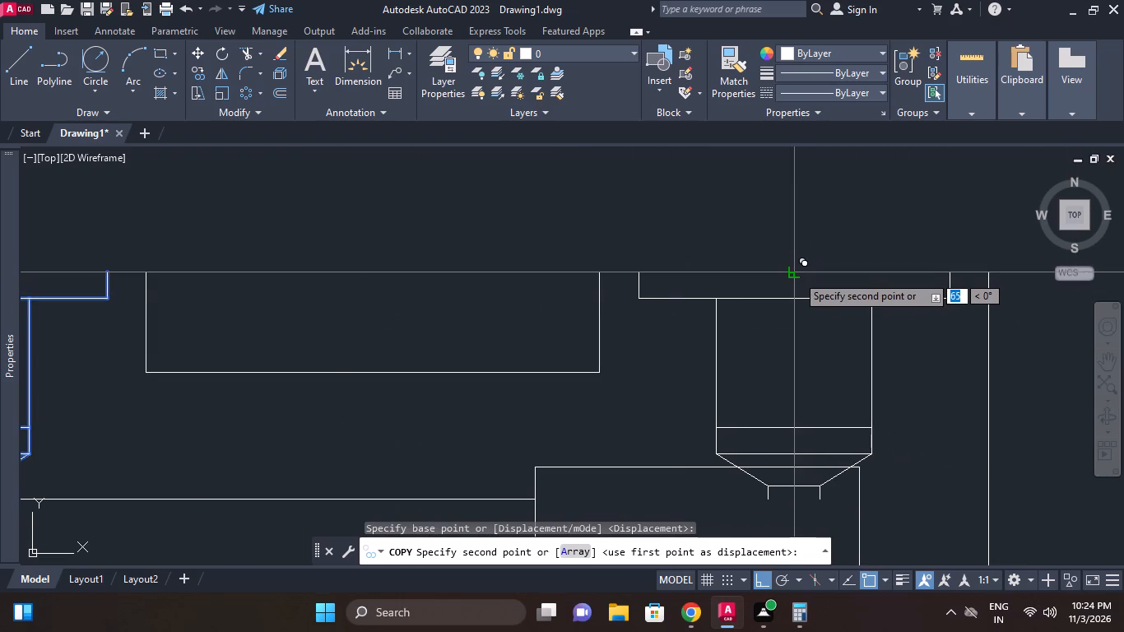
left_click(797, 275)
scroll(882, 261, "down", 2)
middle_click_drag(882, 261, 871, 230)
scroll(875, 304, "up", 2)
key("Escape")
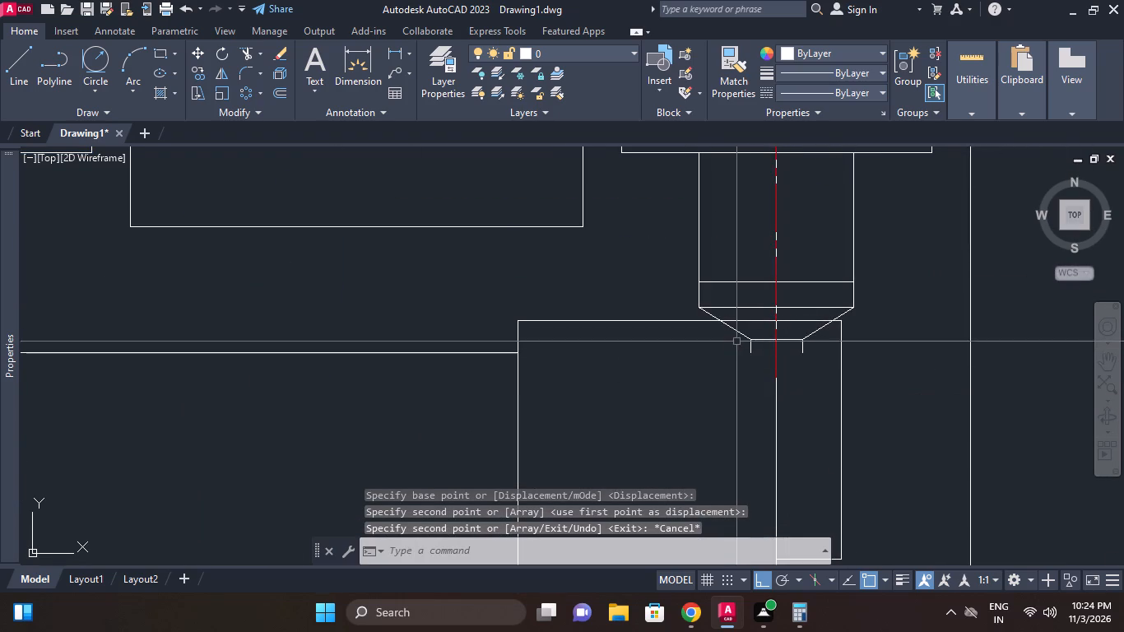
Trim the copied hole's two tapered sides where they extend below the upper edge of the wider bore recess.
middle_click(734, 336)
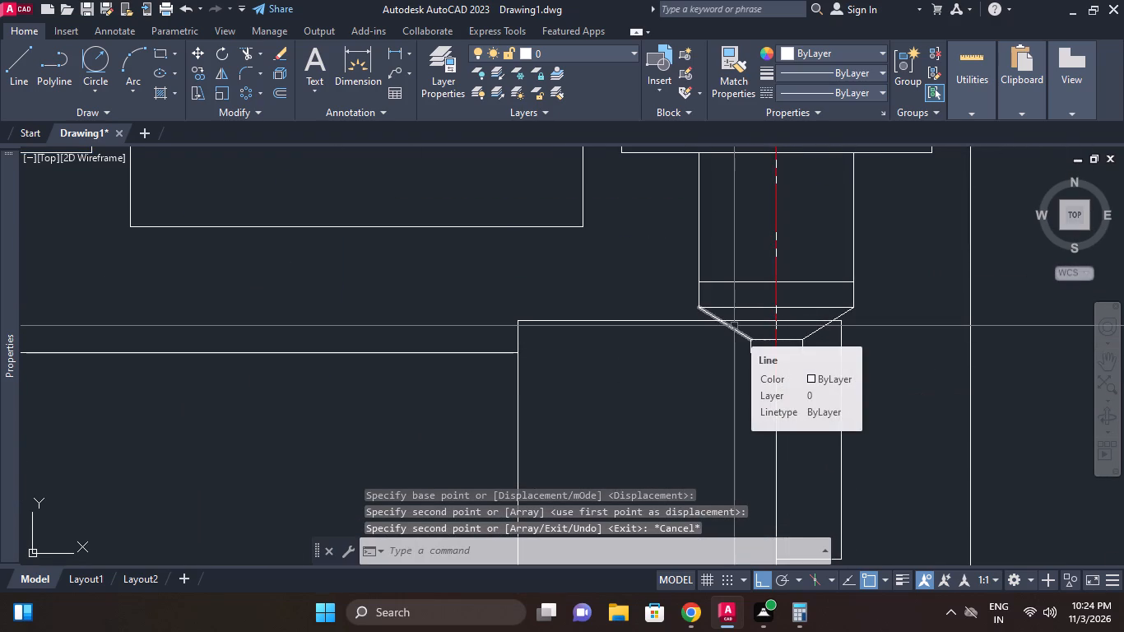
middle_click(734, 326)
scroll(734, 326, "up", 1)
key("Escape")
middle_click_drag(734, 326, 736, 334)
key("t")
type("r")
key("space")
key("space")
type("tr")
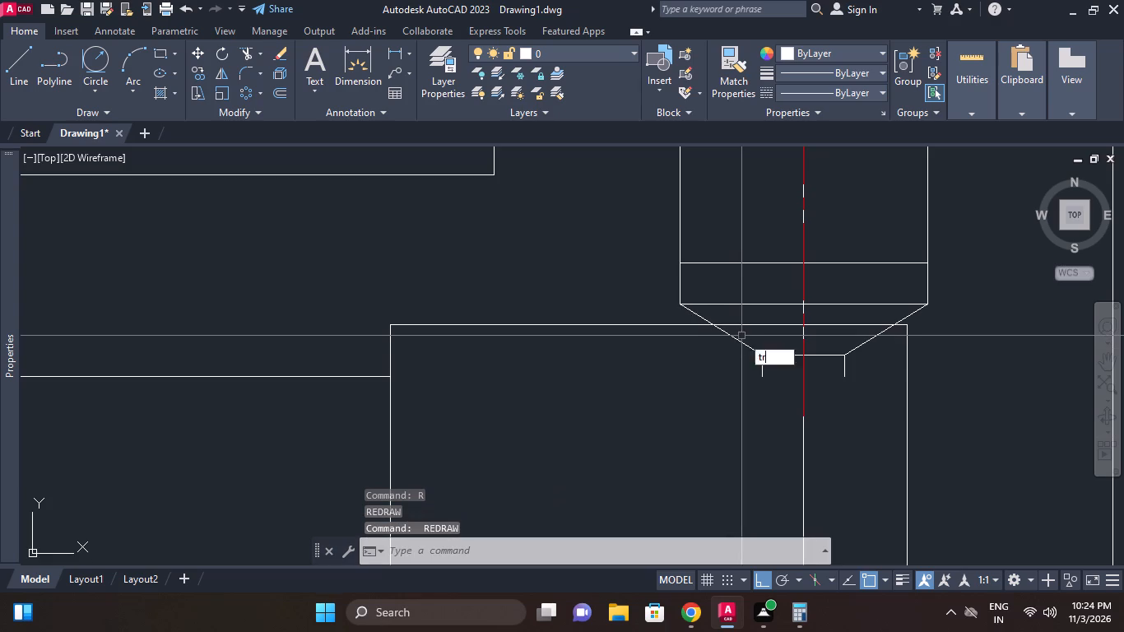
key("space")
key("space")
left_click(738, 340)
left_click(874, 342)
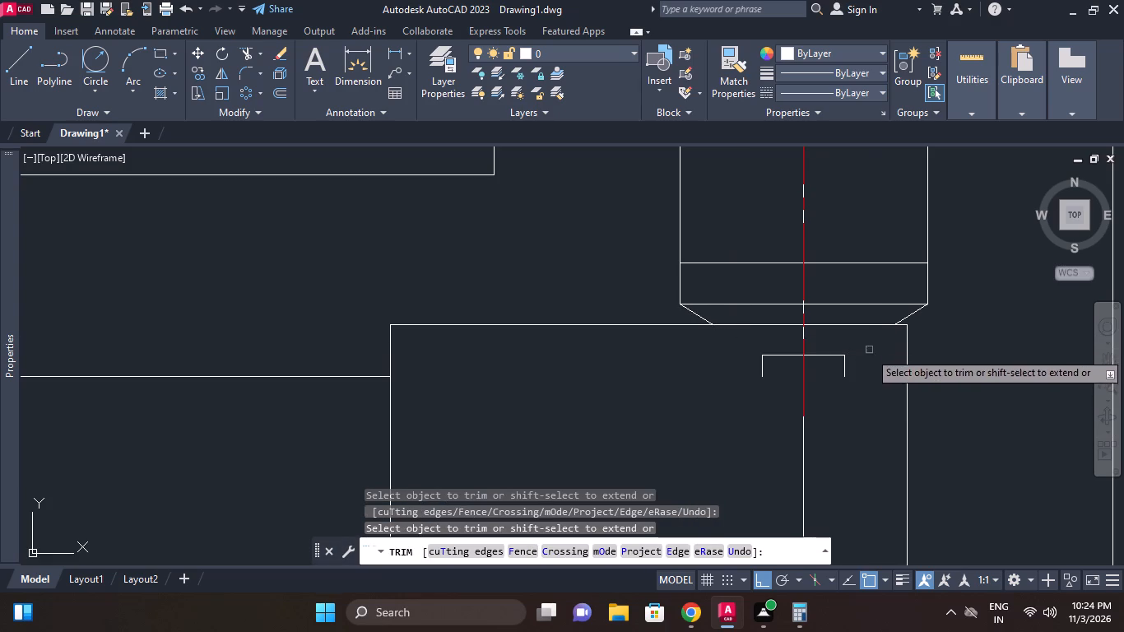
key("Escape")
Erase the two short vertical lines and the horizontal line left from the copied hole inside the bore recess.
left_click(868, 374)
left_click(838, 360)
key("e")
key("space")
left_click(793, 374)
left_click(769, 357)
key("e")
key("space")
left_click(778, 358)
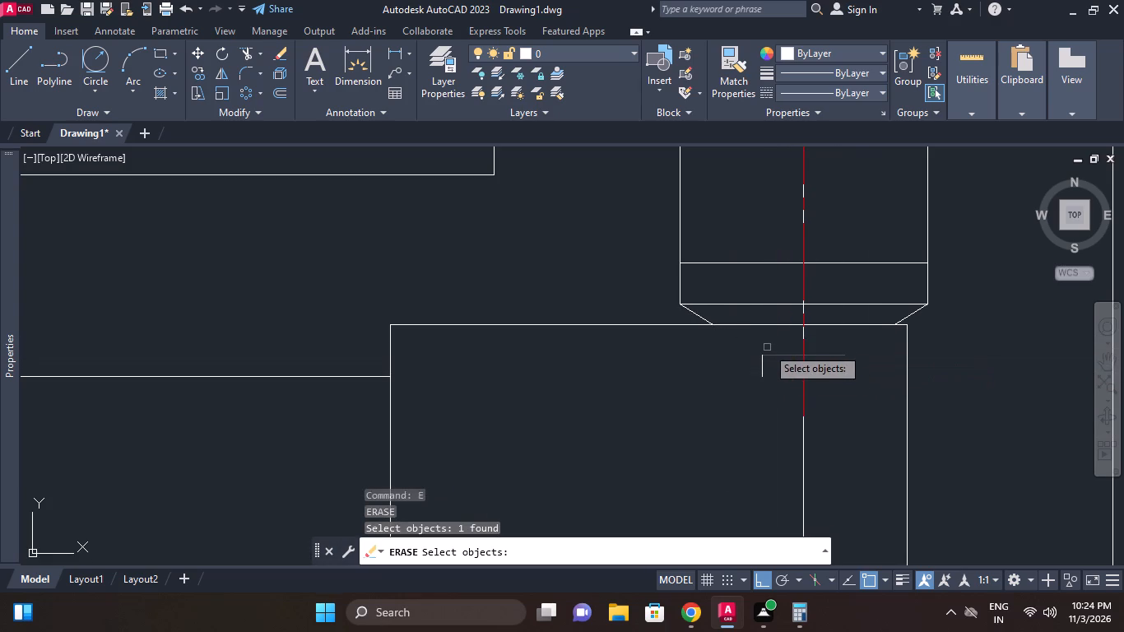
left_click(766, 357)
left_click(760, 360)
right_click(760, 360)
Erase the long vertical projection line running through the right hole of the front view.
scroll(795, 367, "down", 2)
middle_click_drag(851, 324, 851, 355)
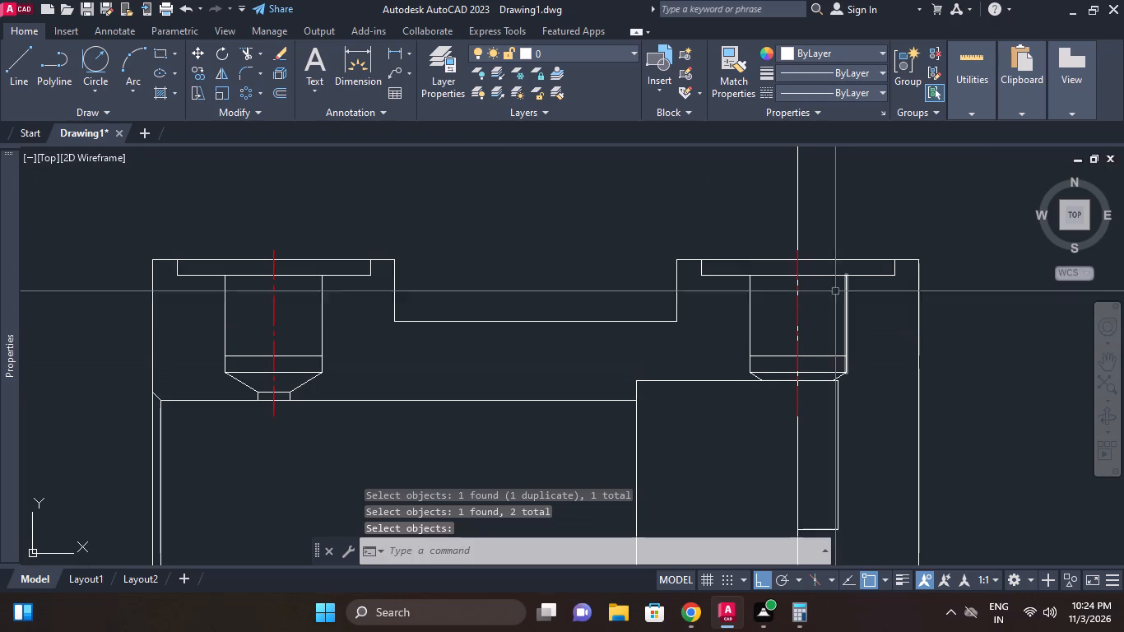
left_click(818, 210)
left_click(768, 188)
key("e")
key("space")
scroll(861, 258, "down", 2)
key("Escape")
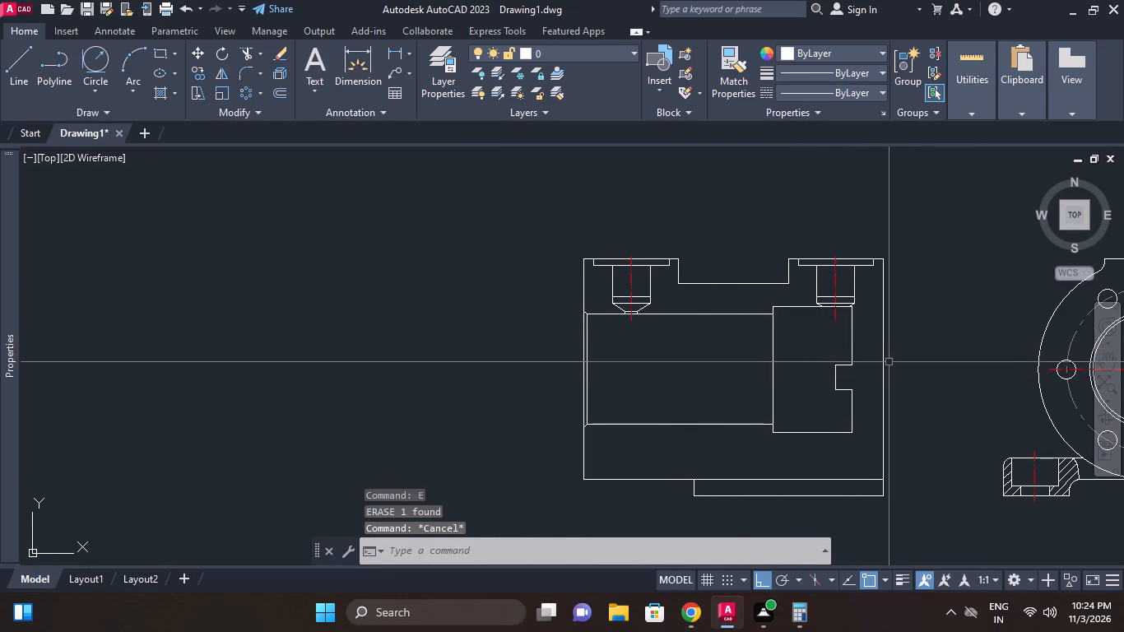
Draw a circle of radius 3 tangent to the bottom and right edges of the top view's left block.
scroll(891, 353, "down", 2)
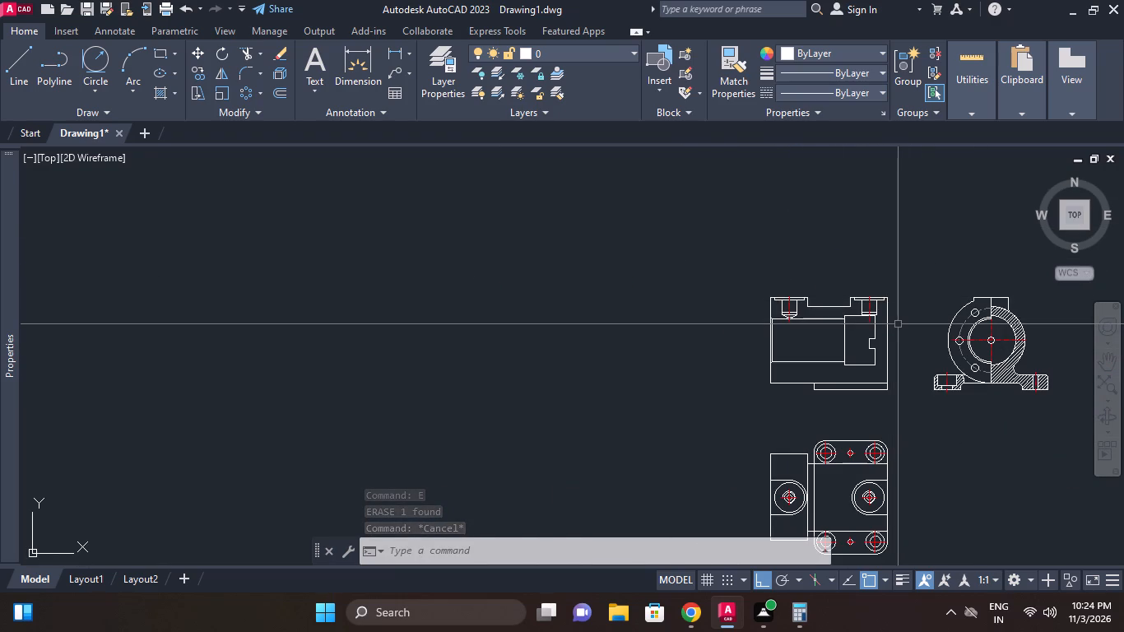
middle_click_drag(897, 323, 862, 298)
scroll(892, 321, "down", 1)
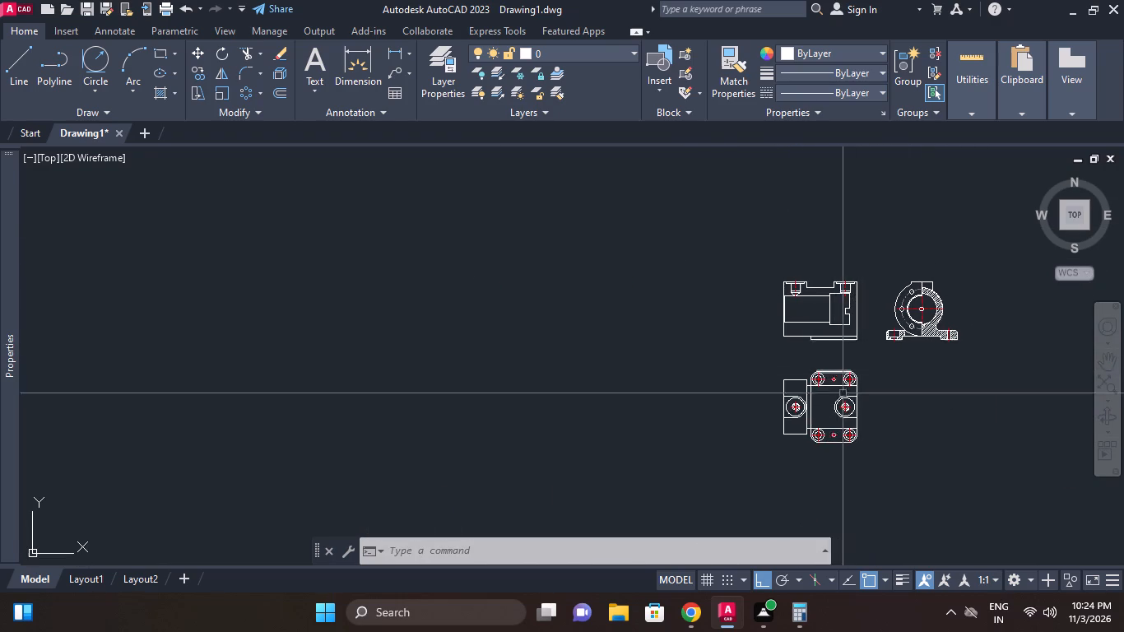
scroll(843, 396, "up", 1)
middle_click_drag(843, 396, 859, 374)
scroll(780, 402, "up", 1)
middle_click_drag(780, 402, 783, 391)
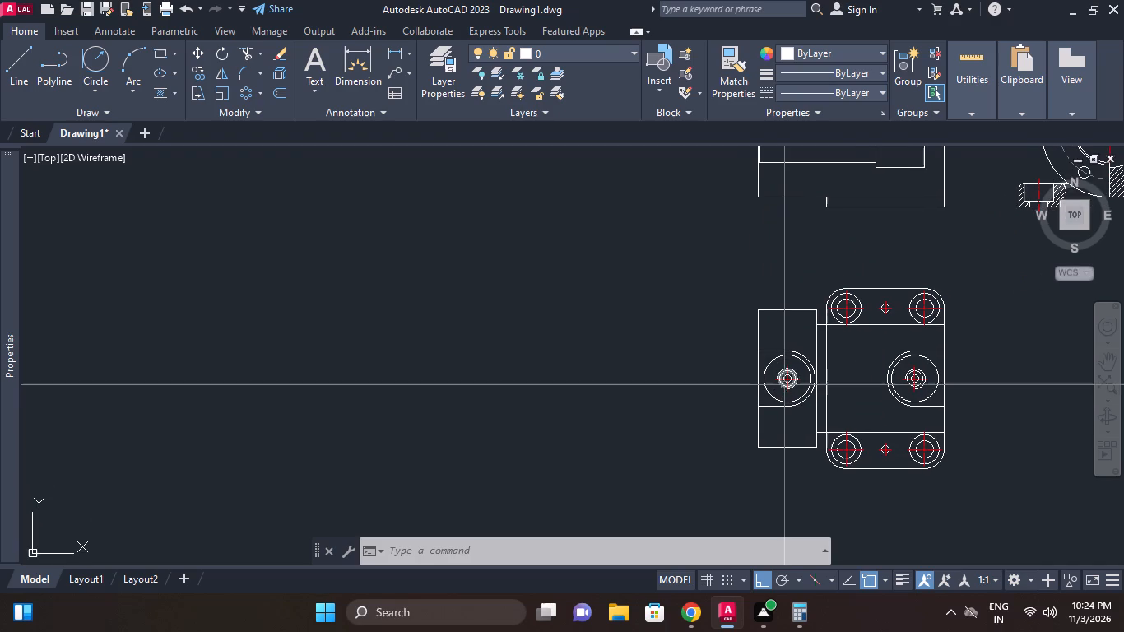
middle_click(787, 378)
middle_click_drag(820, 444, 796, 417)
scroll(796, 417, "up", 3)
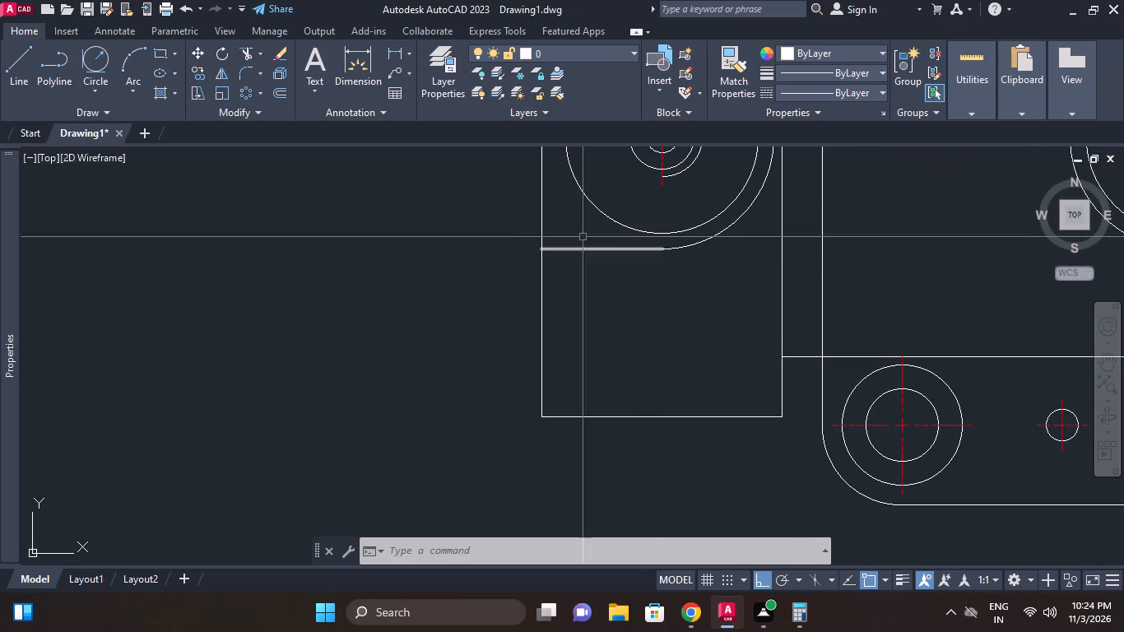
left_click(81, 53)
scroll(738, 424, "up", 1)
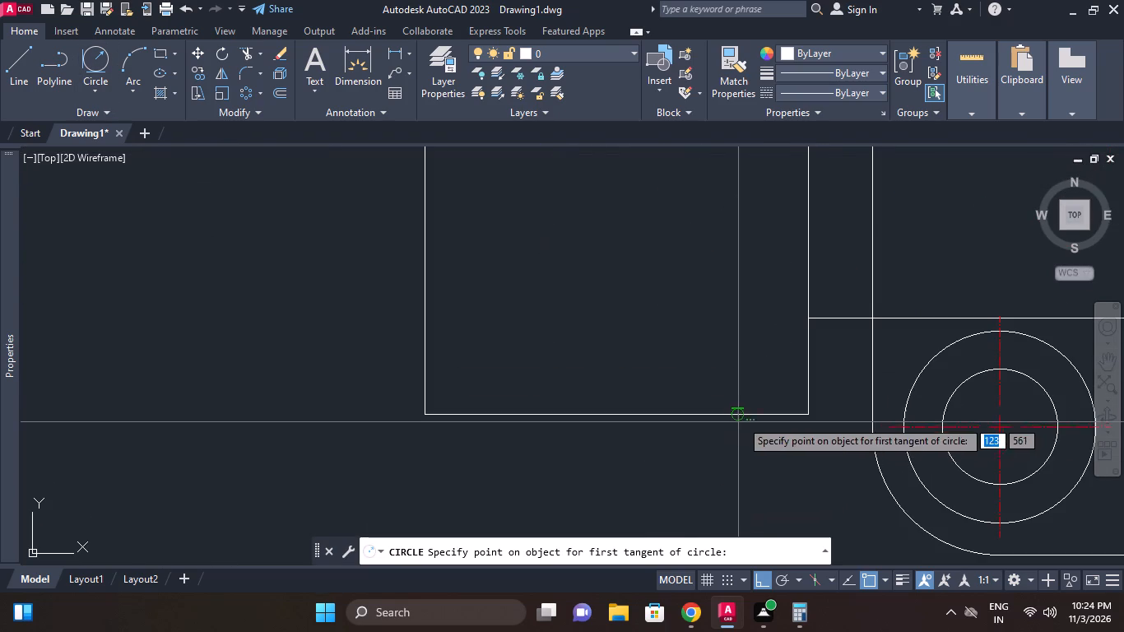
left_click(751, 414)
left_click(815, 392)
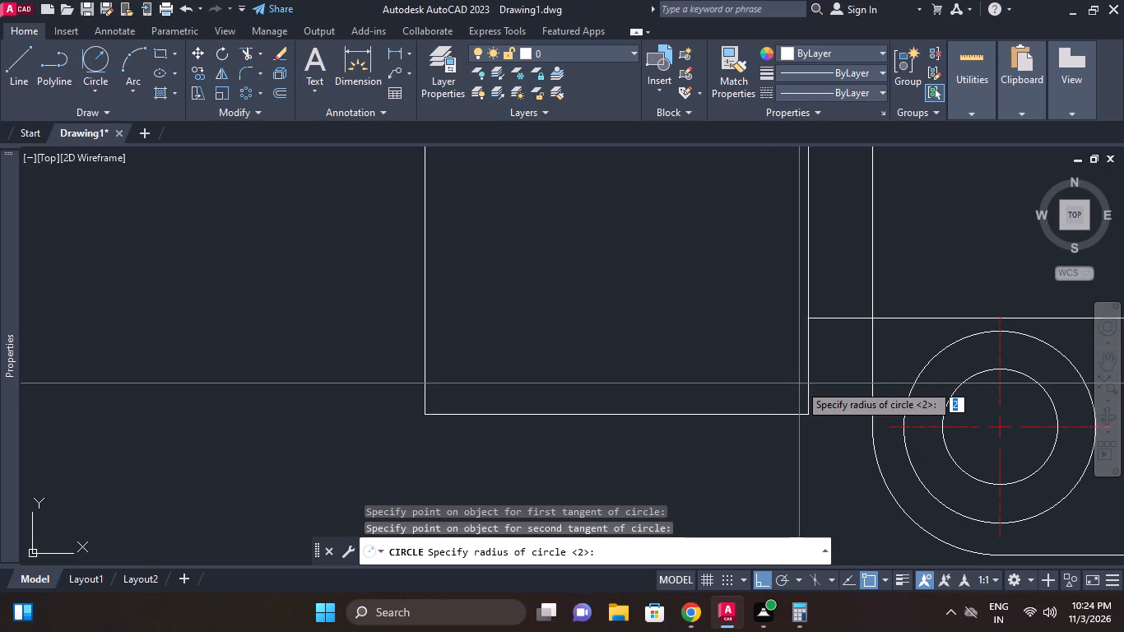
type("3")
key("space")
middle_click_drag(818, 404, 730, 420)
scroll(730, 414, "down", 1)
key("space")
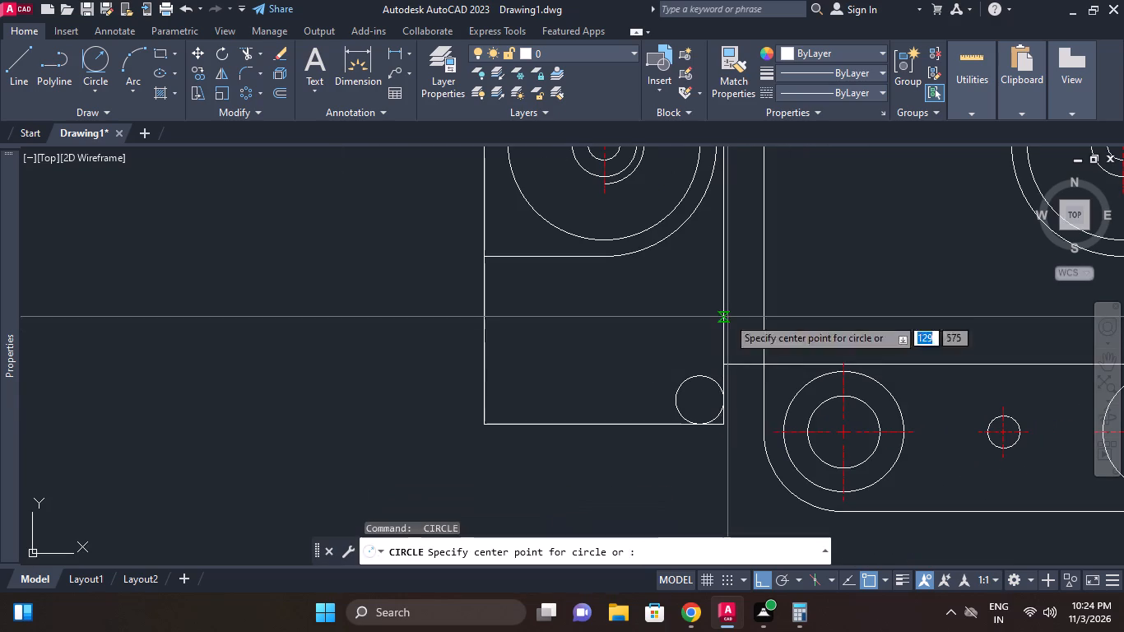
middle_click(727, 317)
key("Escape")
scroll(778, 316, "down", 1)
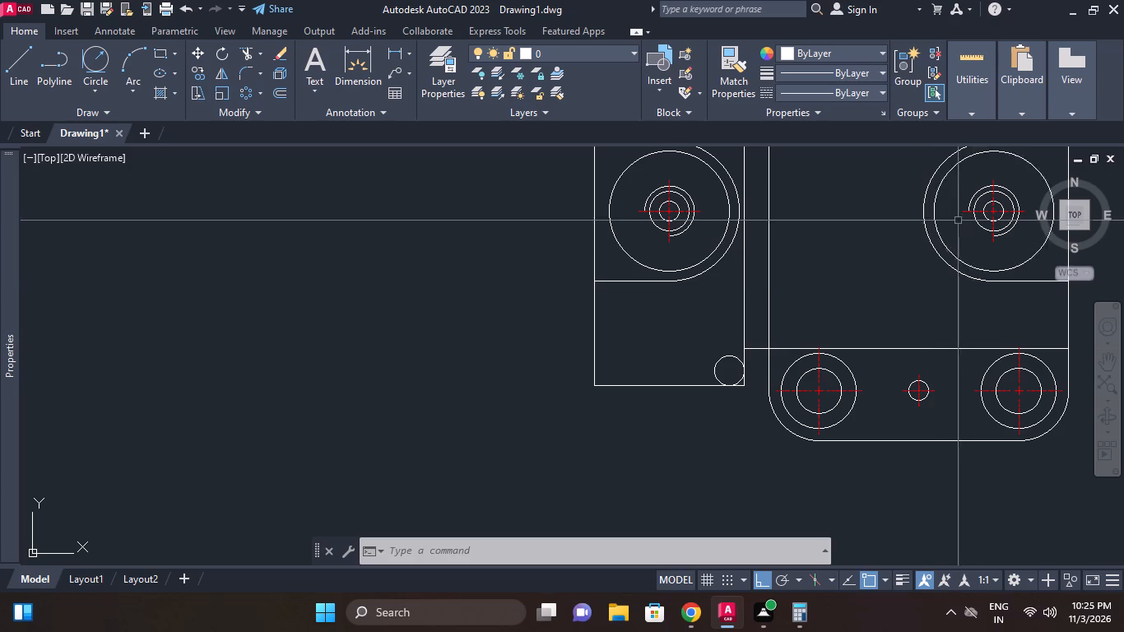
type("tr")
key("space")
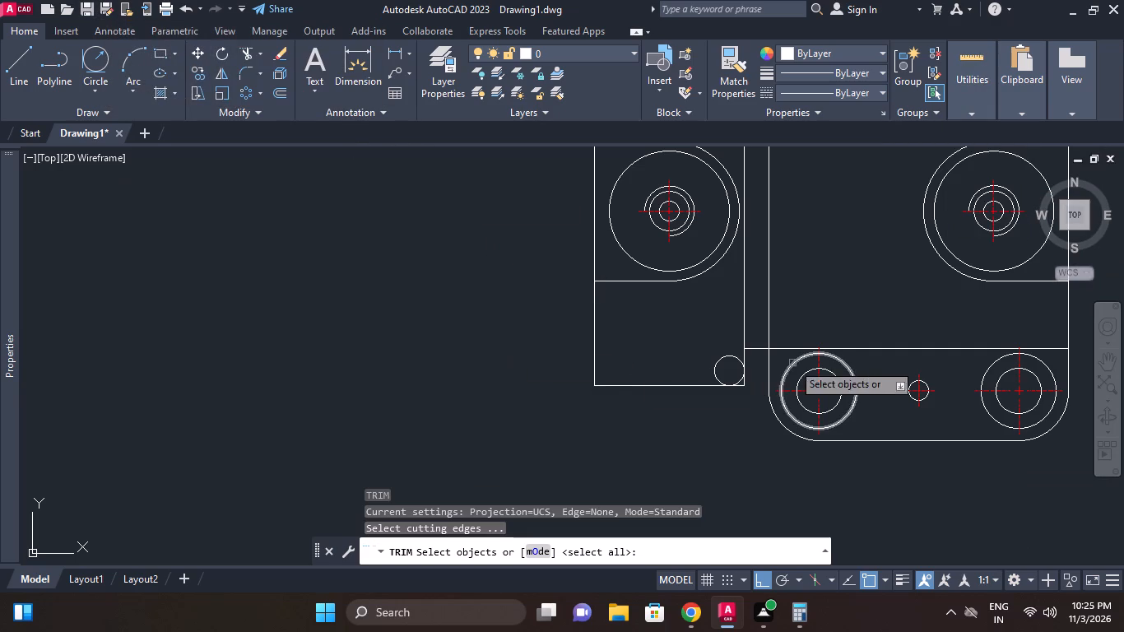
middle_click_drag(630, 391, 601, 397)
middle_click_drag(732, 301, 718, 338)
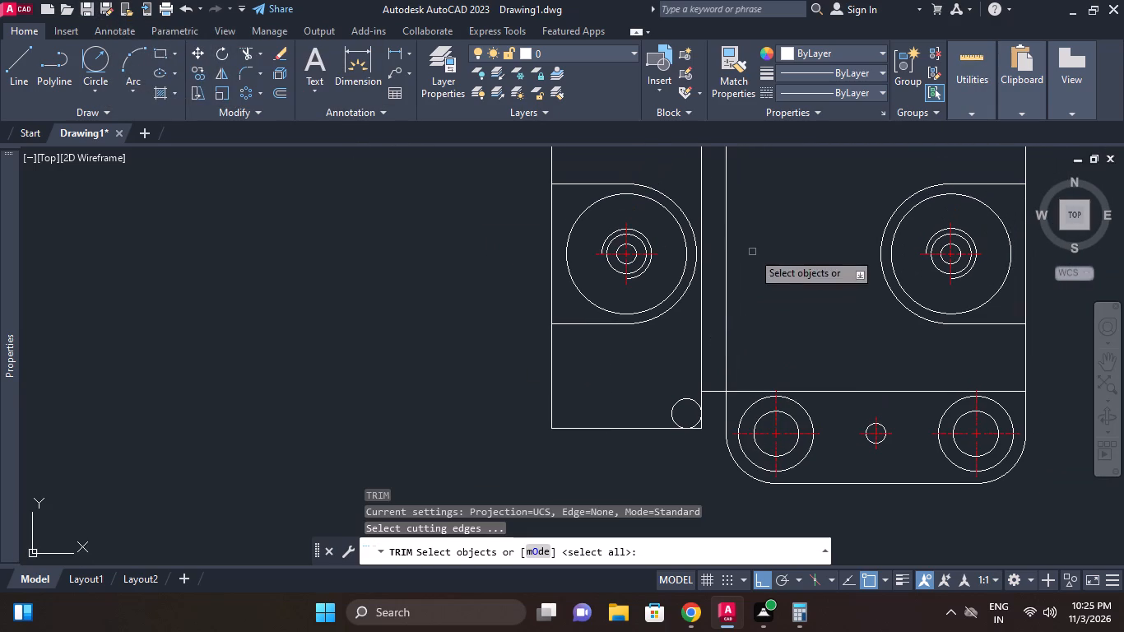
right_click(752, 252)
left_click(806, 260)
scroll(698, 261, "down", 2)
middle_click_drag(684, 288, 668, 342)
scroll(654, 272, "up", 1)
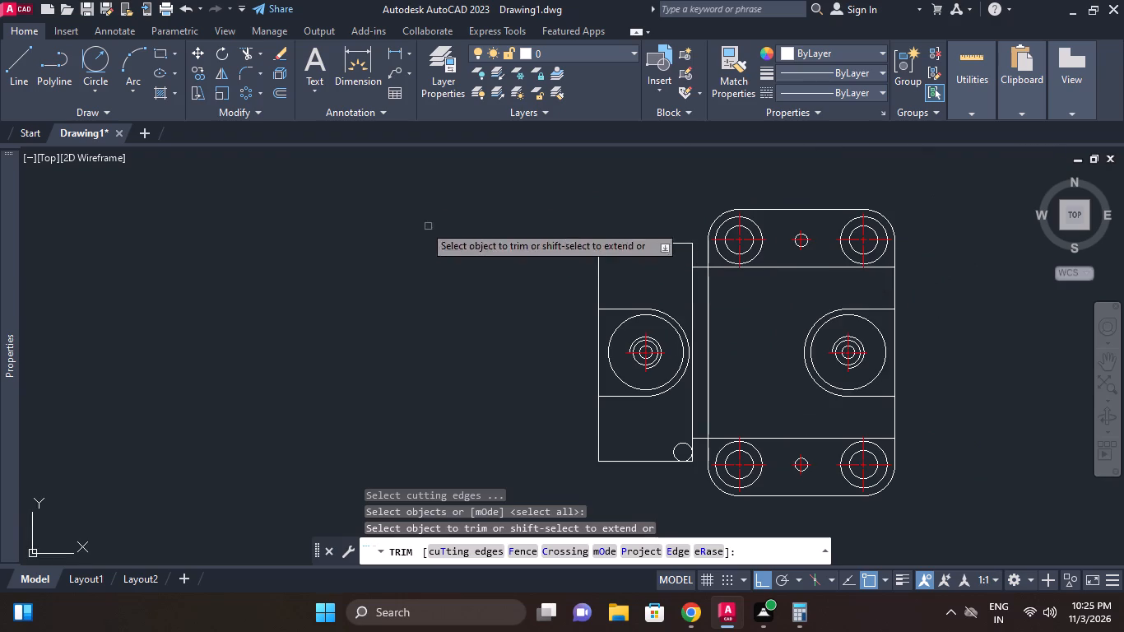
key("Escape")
Draw a circle of radius 3 tangent to the top and right edges of the top view's left block.
left_click(105, 61)
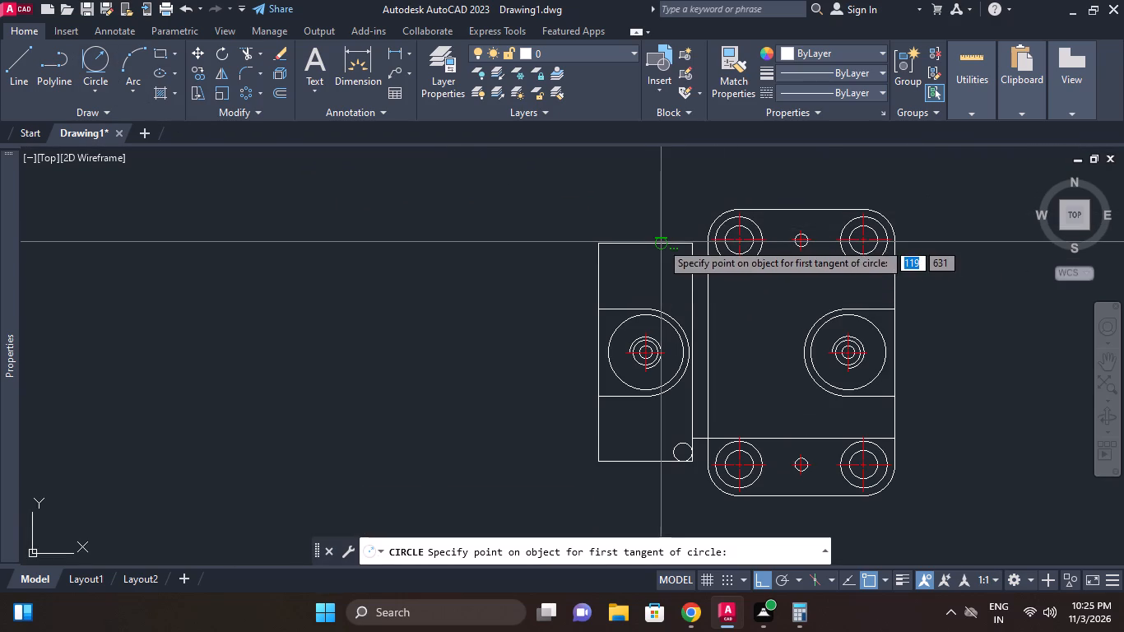
left_click(671, 240)
left_click(687, 277)
right_click(686, 246)
scroll(704, 255, "up", 2)
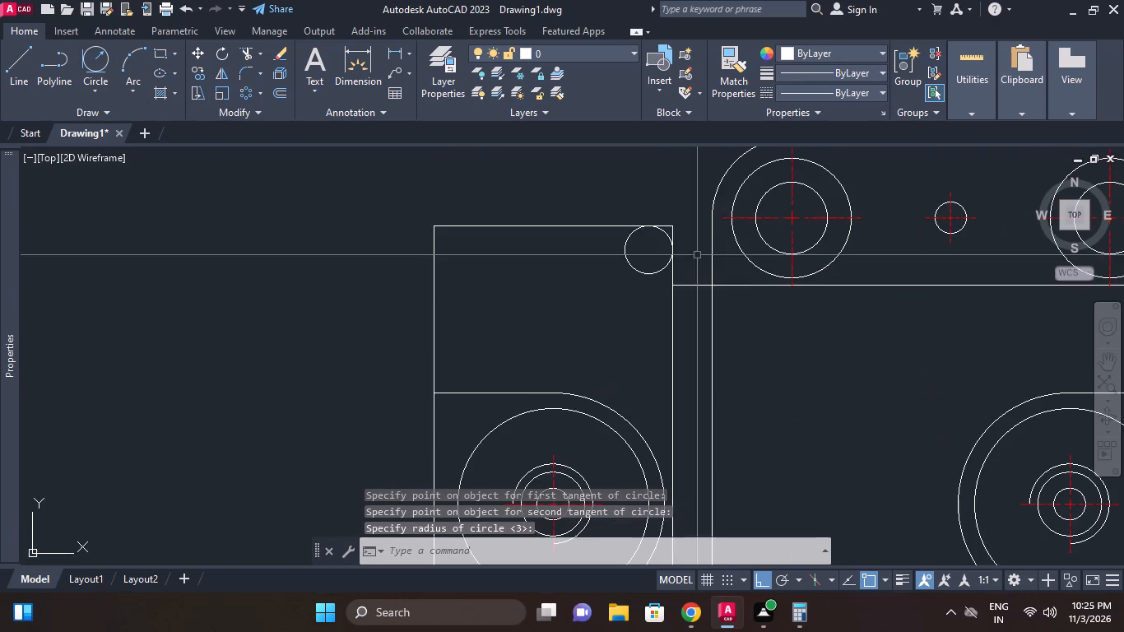
key("Escape")
Trim the circle and the square corner ends at the left block's upper right corner, leaving a rounded corner.
middle_click_drag(669, 258, 669, 241)
type("tr")
key("space")
key("space")
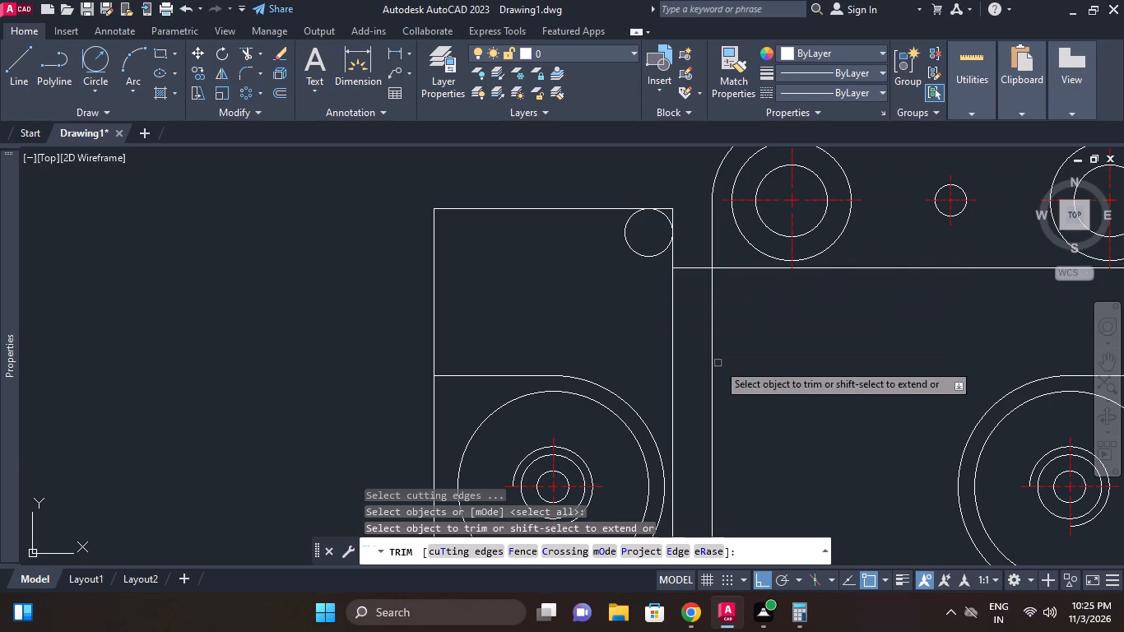
left_click(641, 258)
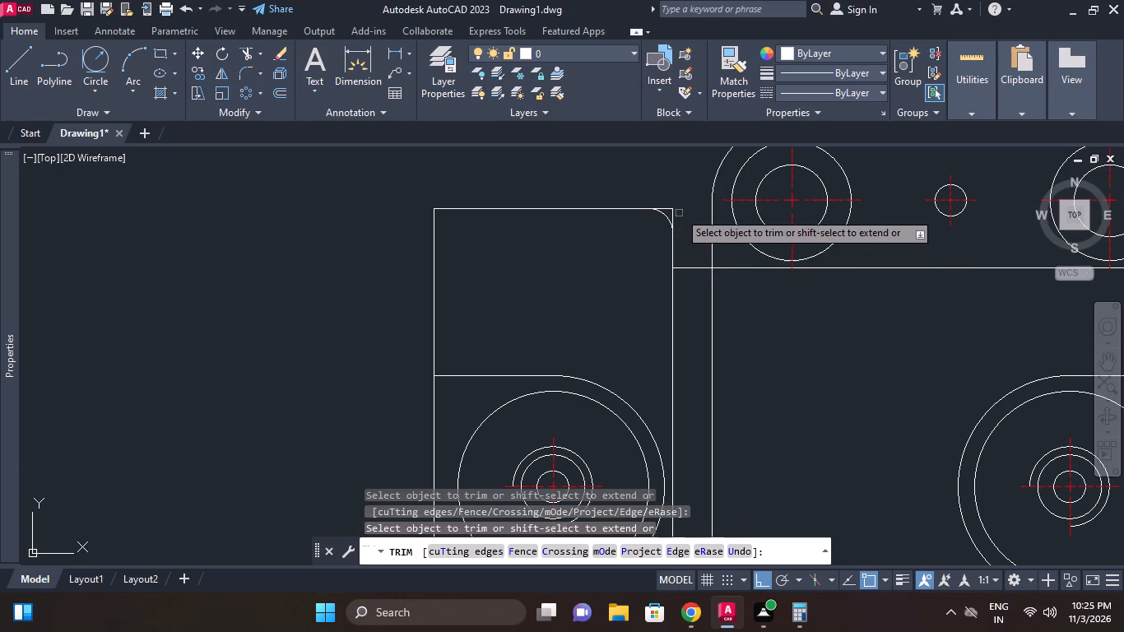
scroll(669, 201, "up", 2)
left_click(670, 228)
left_click(667, 217)
left_click(680, 227)
left_click(678, 220)
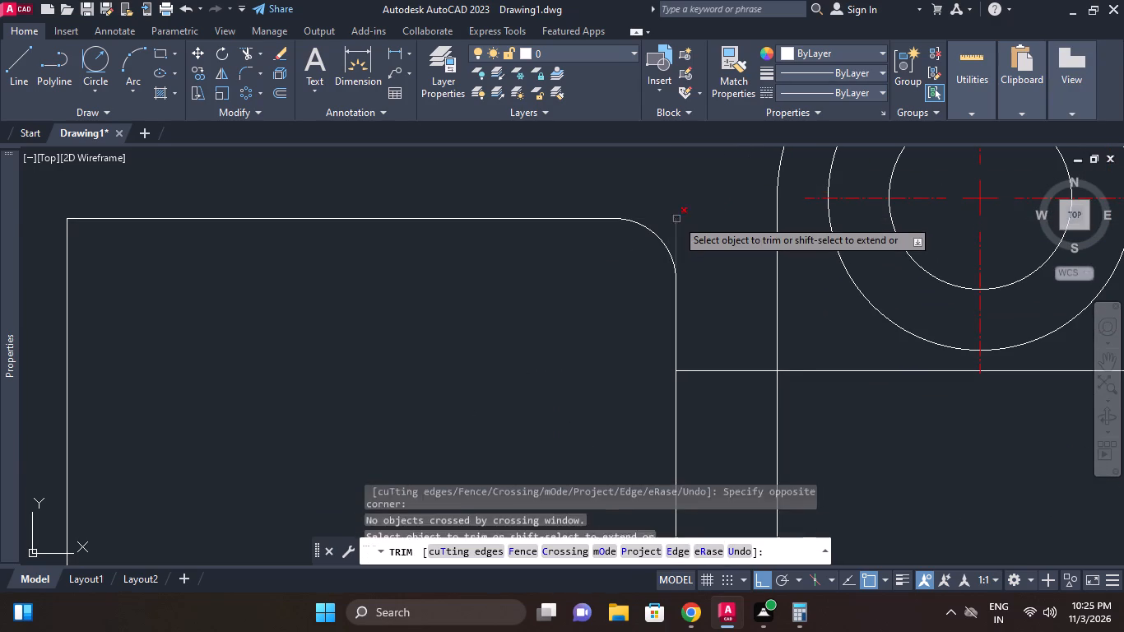
left_click(675, 225)
Trim the circle and the square corner ends at the left block's lower right corner, leaving a rounded corner.
scroll(680, 219, "down", 3)
middle_click_drag(680, 219, 687, 206)
middle_click_drag(724, 323, 731, 186)
middle_click_drag(734, 359, 729, 300)
scroll(680, 369, "up", 2)
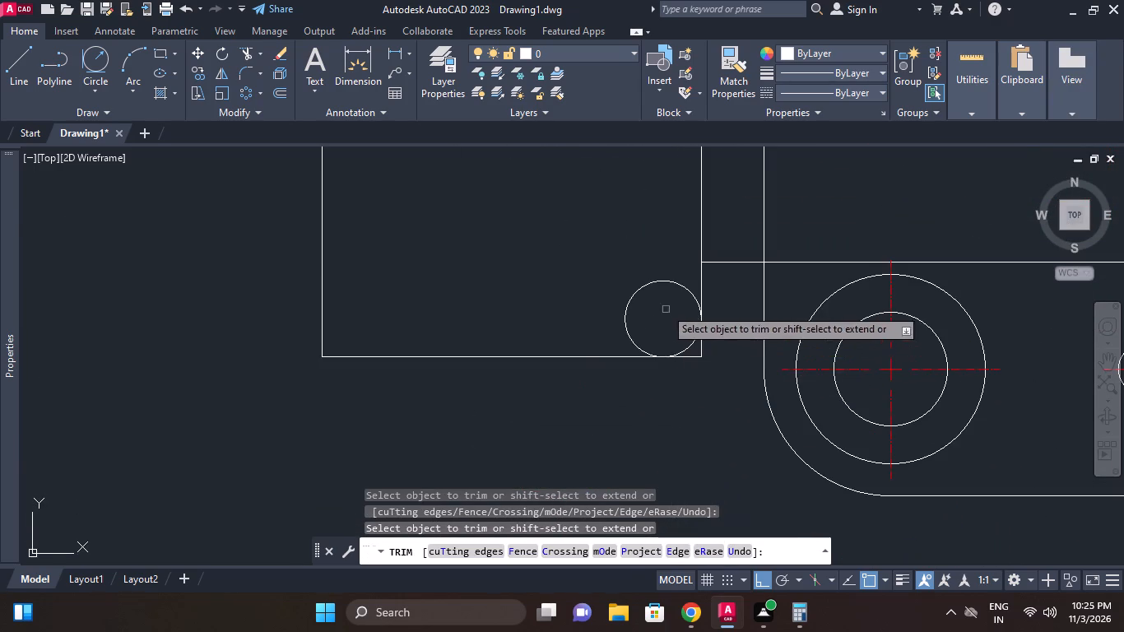
left_click(664, 306)
left_click(637, 271)
left_click(690, 357)
left_click(698, 353)
scroll(727, 333, "down", 2)
middle_click_drag(727, 349, 722, 381)
key("Escape")
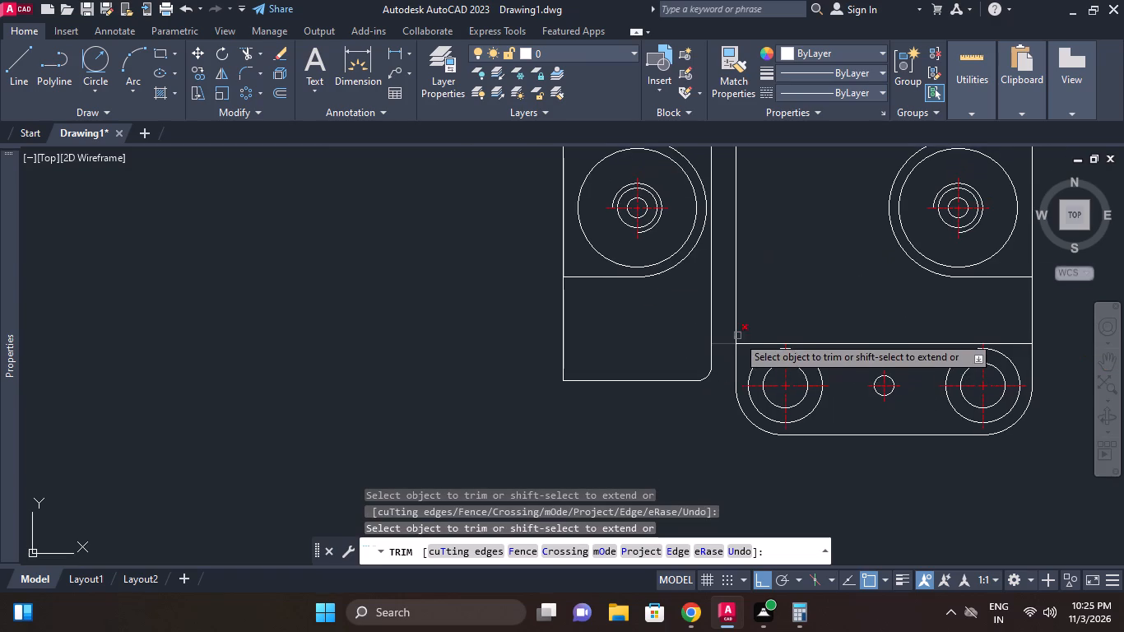
middle_click(739, 359)
key("Escape")
middle_click(702, 360)
key("Escape")
middle_click(698, 345)
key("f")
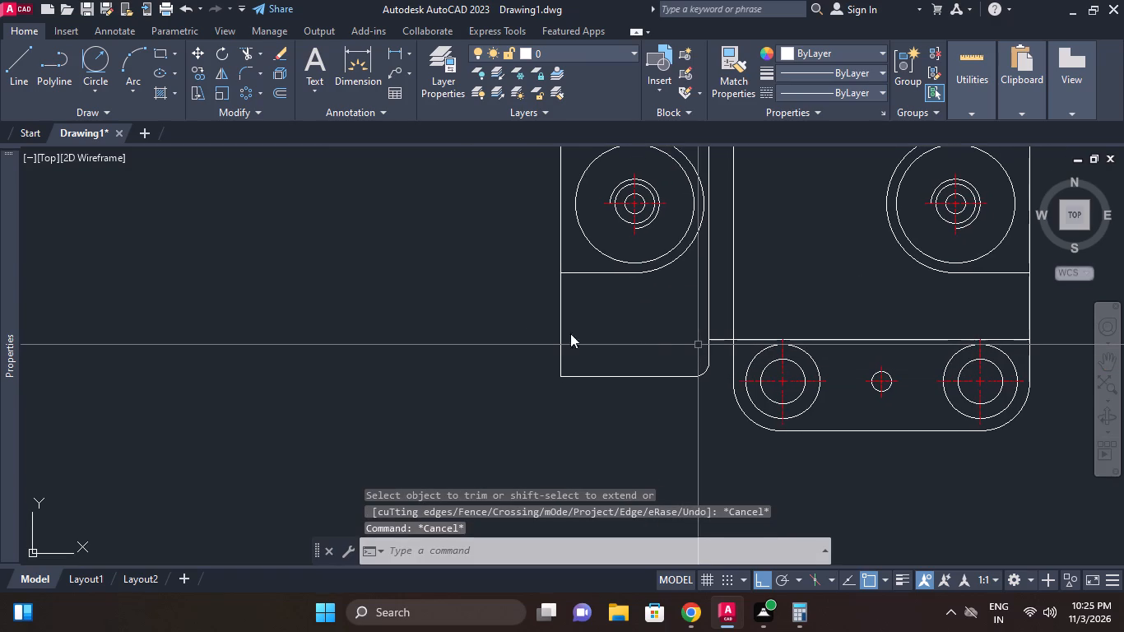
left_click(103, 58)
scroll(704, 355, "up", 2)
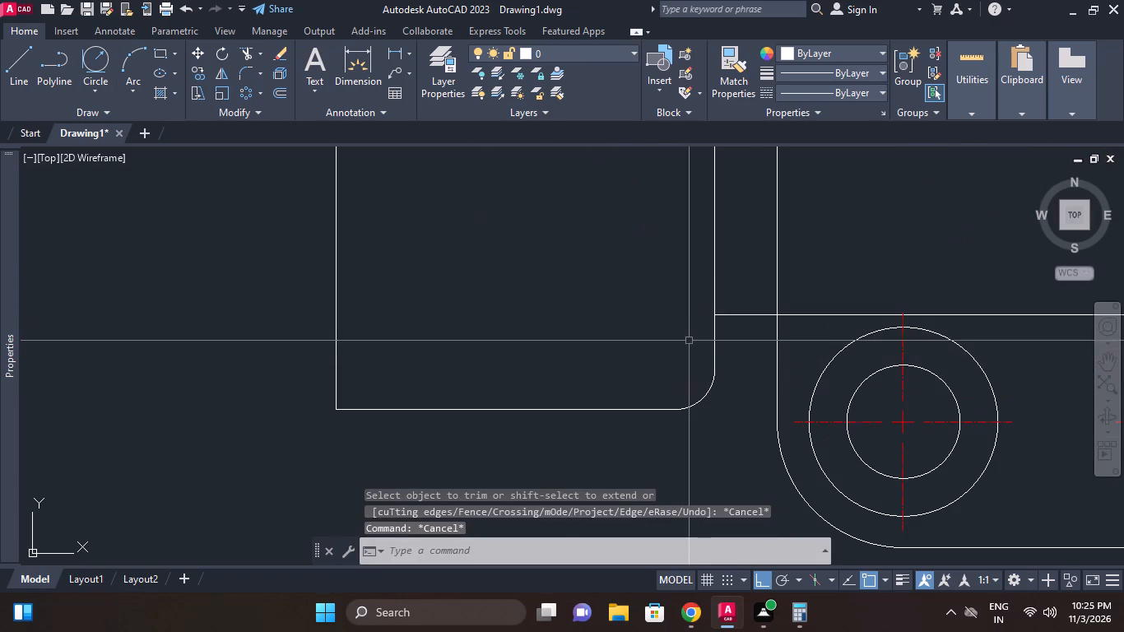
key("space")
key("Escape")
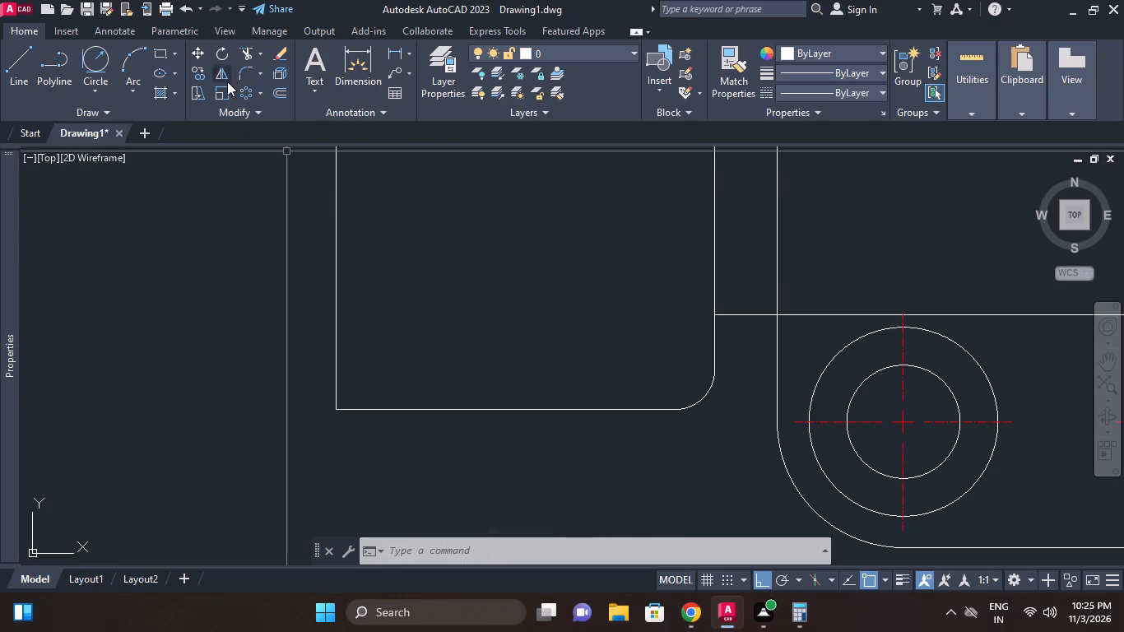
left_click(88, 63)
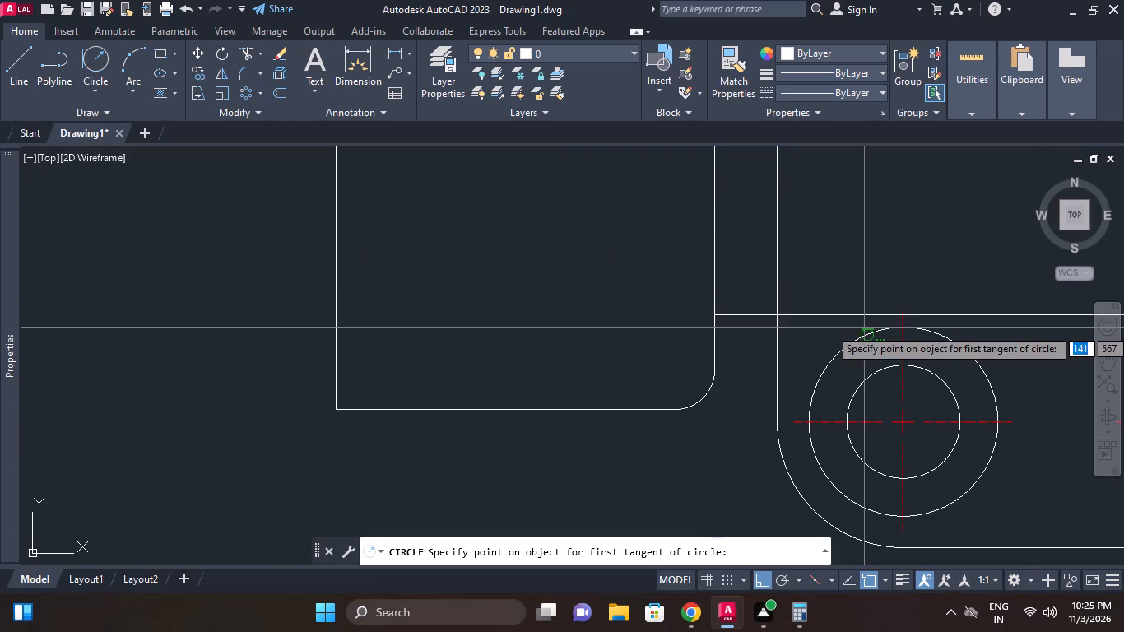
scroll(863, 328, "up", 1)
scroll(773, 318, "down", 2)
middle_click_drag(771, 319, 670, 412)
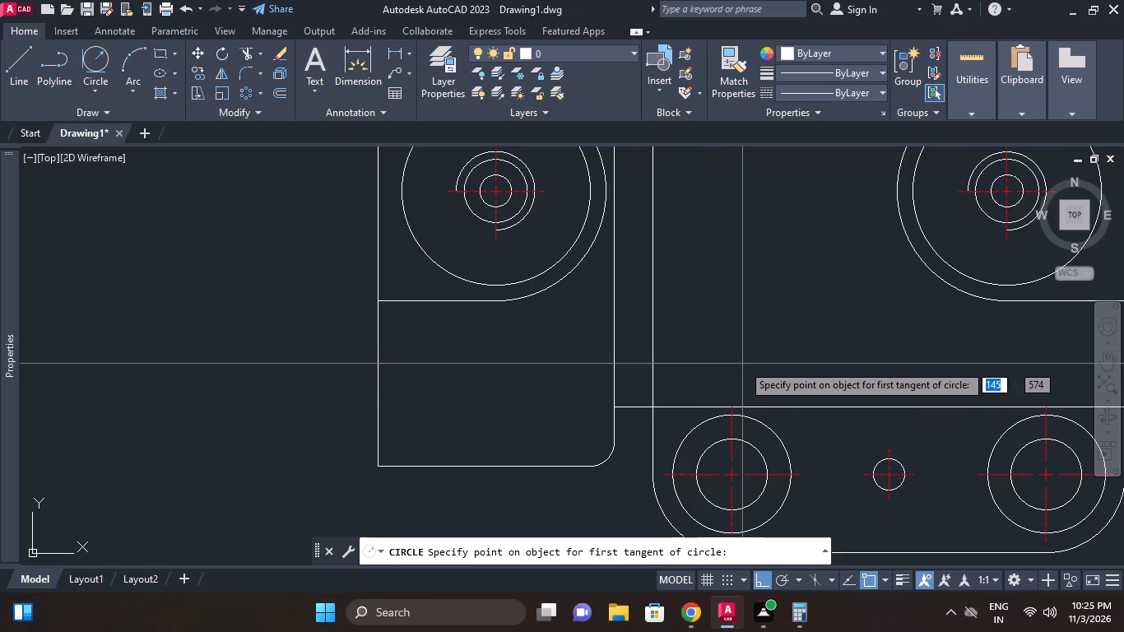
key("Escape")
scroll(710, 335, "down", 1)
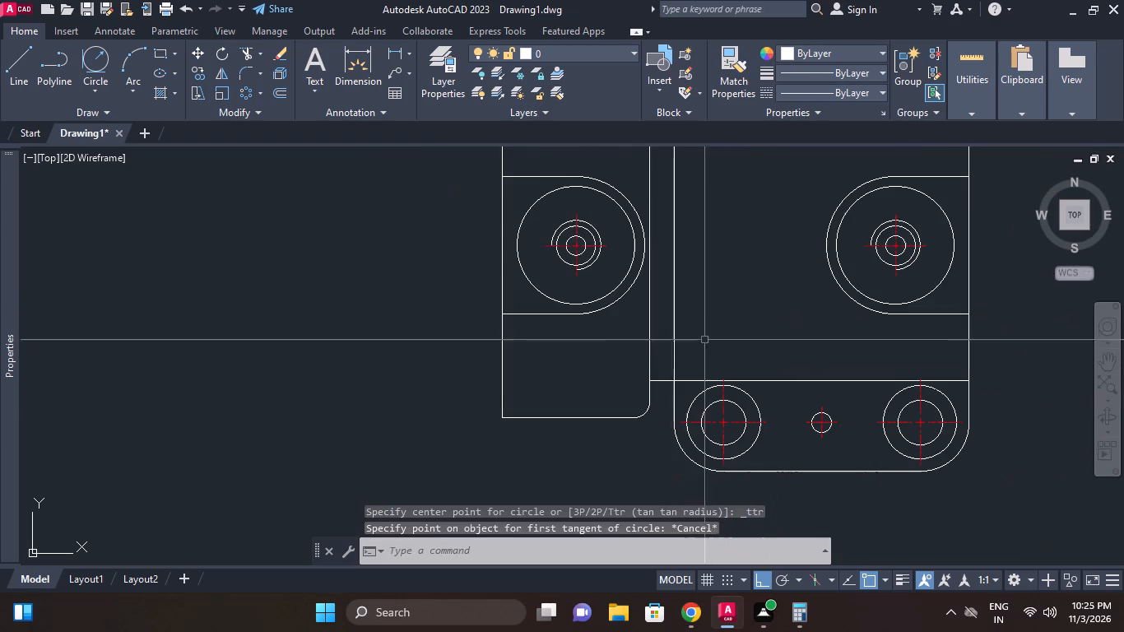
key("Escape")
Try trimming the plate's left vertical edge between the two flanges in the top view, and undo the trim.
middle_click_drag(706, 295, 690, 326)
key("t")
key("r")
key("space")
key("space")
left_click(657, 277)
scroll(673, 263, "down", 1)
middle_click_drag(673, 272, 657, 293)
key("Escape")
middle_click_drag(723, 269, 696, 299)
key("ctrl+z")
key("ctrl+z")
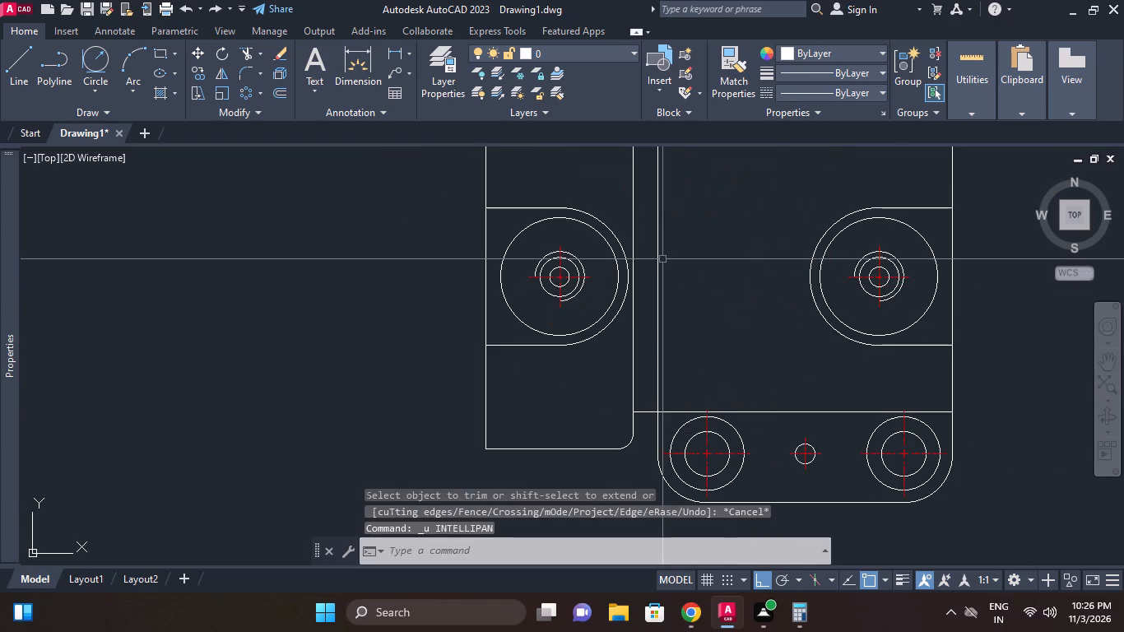
Trim the plate's left vertical edge between the upper and lower flanges of the top view.
middle_click_drag(672, 234, 671, 350)
scroll(673, 302, "down", 2)
scroll(666, 249, "up", 3)
middle_click_drag(671, 417, 621, 206)
scroll(588, 207, "up", 2)
scroll(587, 207, "down", 1)
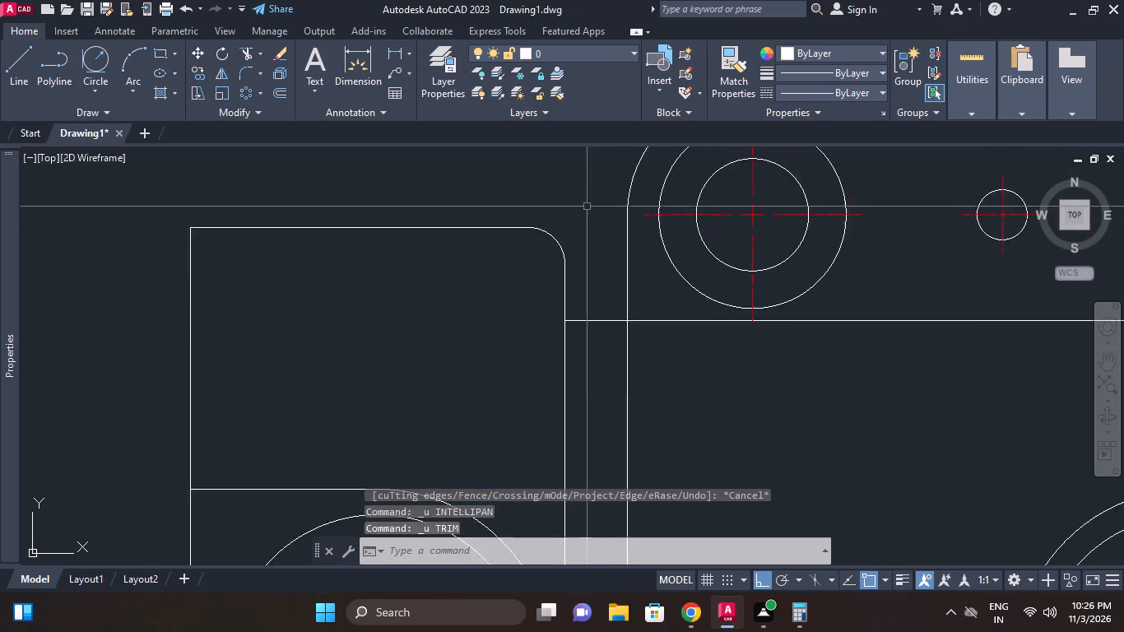
scroll(587, 207, "down", 3)
middle_click_drag(626, 268, 625, 230)
key("Escape")
middle_click(624, 269)
key("t")
key("r")
key("space")
key("space")
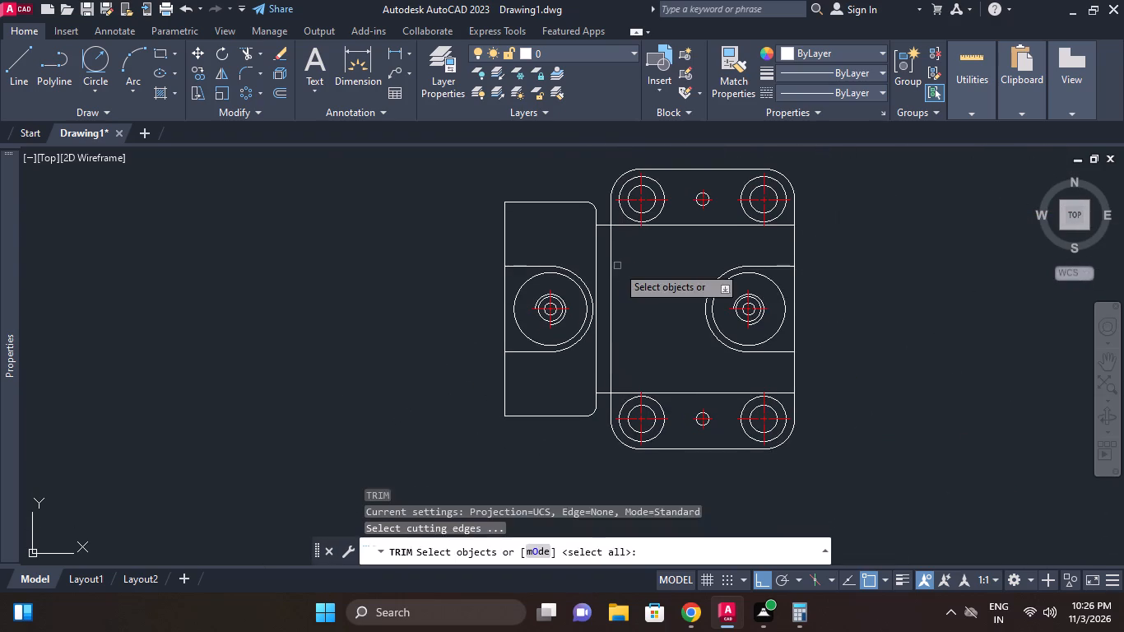
left_click(613, 251)
key("Escape")
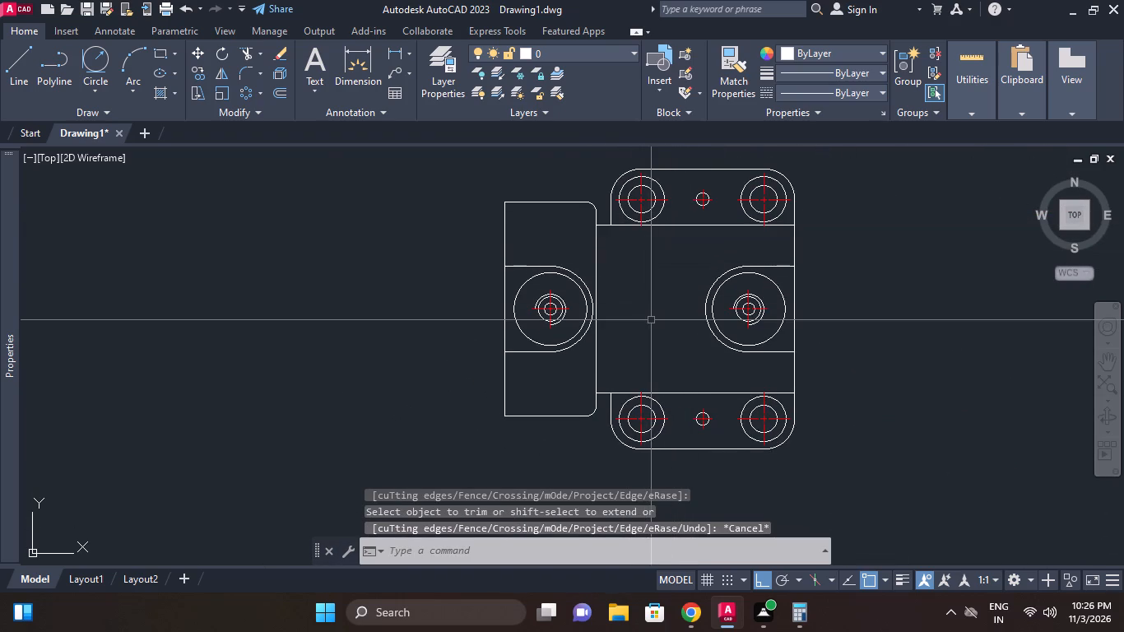
Draw a circle of radius 3 tangent to the left block's right edge and the body's upper horizontal edge.
scroll(609, 240, "up", 2)
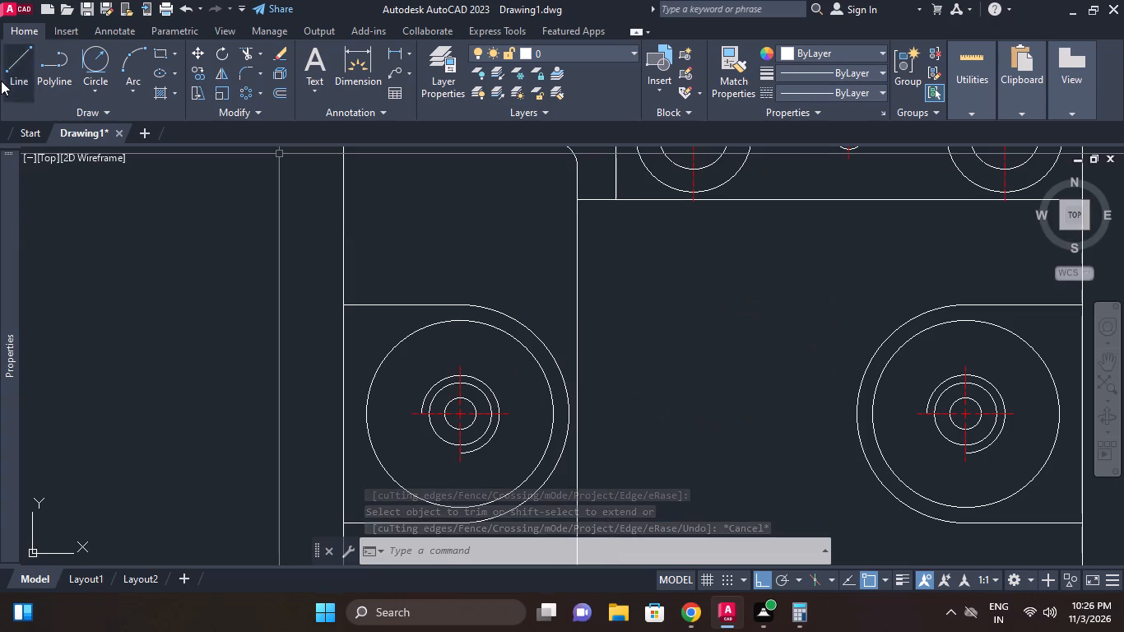
left_click(87, 60)
middle_click_drag(504, 281, 508, 337)
scroll(689, 236, "up", 1)
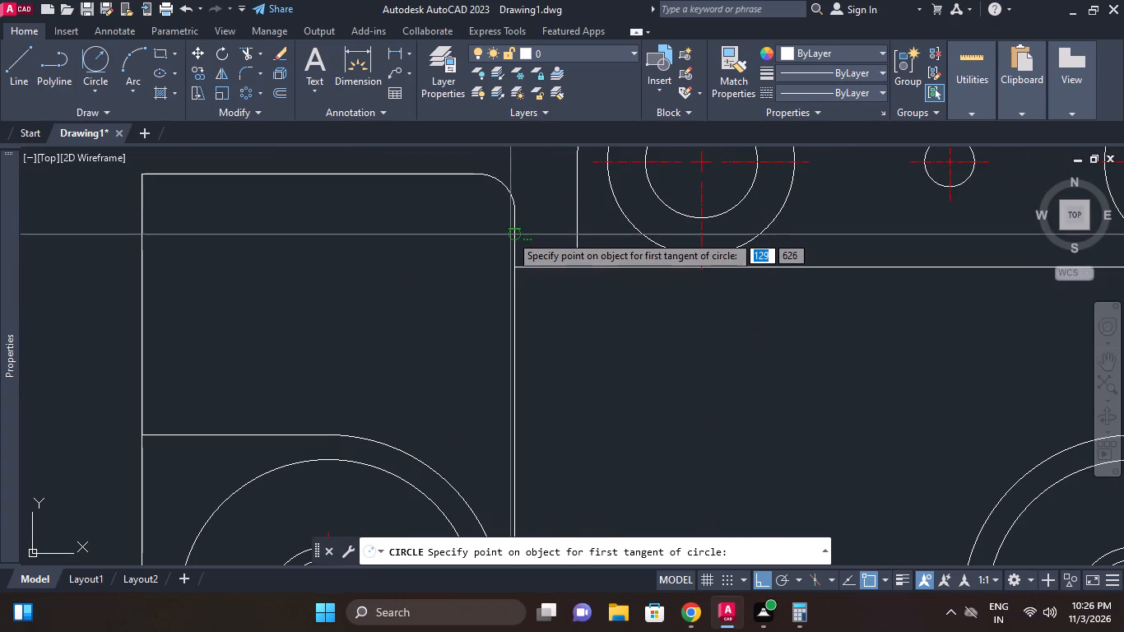
left_click(513, 234)
left_click(560, 265)
key("space")
Draw a circle of radius 3 tangent to the left block's right edge and the body's lower horizontal edge.
middle_click_drag(581, 342, 567, 249)
key("space")
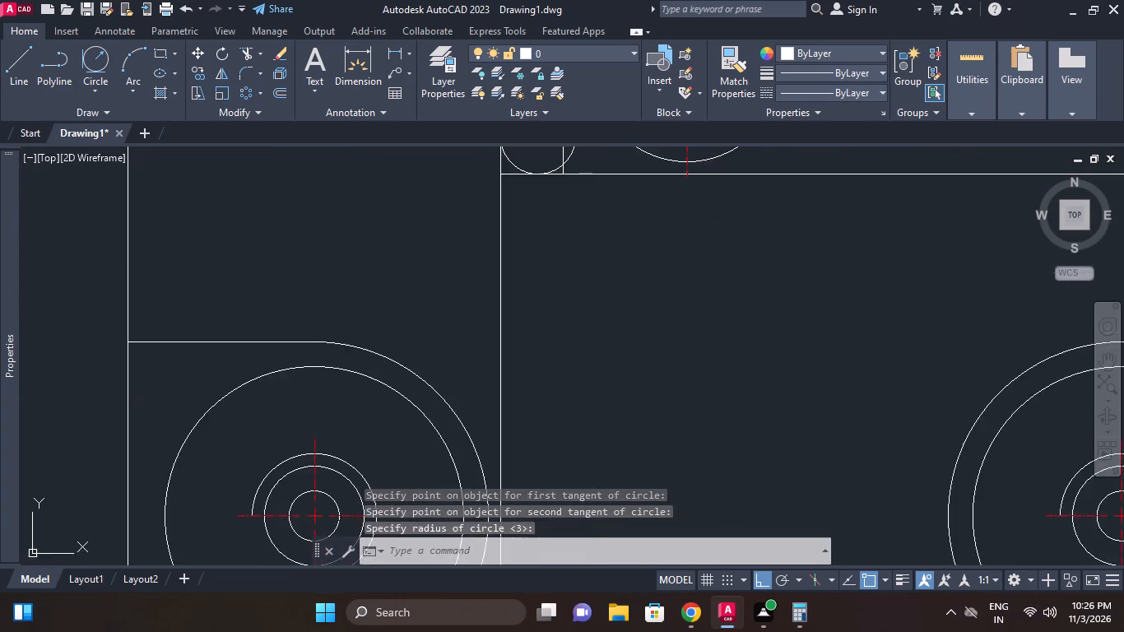
middle_click_drag(593, 337, 568, 220)
scroll(593, 337, "down", 3)
middle_click_drag(565, 341, 561, 246)
middle_click_drag(569, 374, 571, 311)
left_click(746, 548)
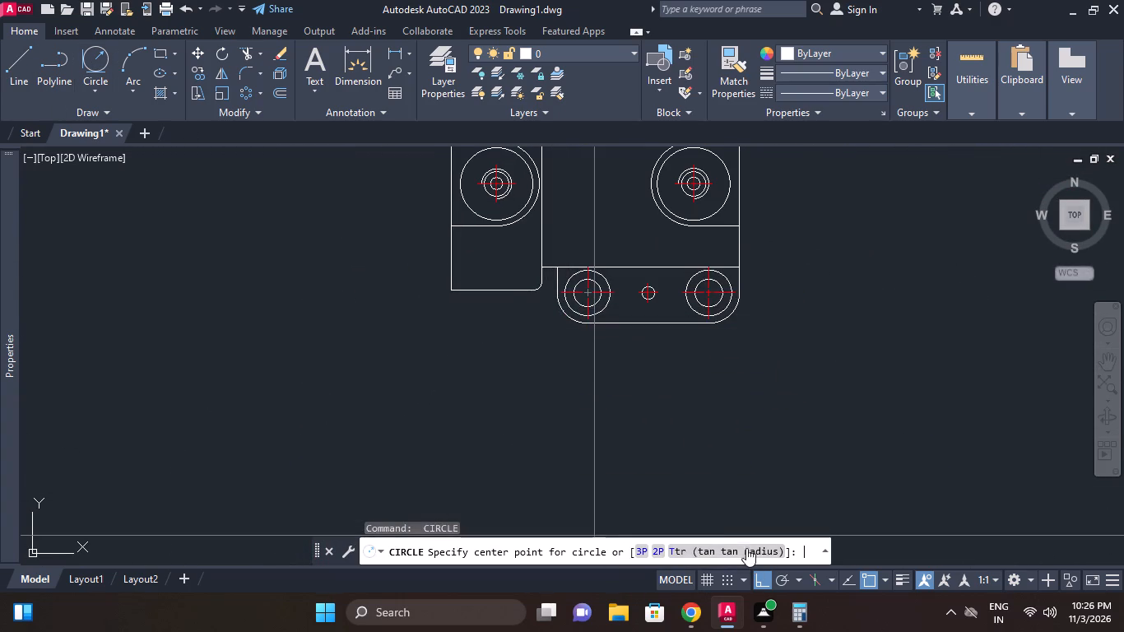
scroll(543, 253, "up", 2)
left_click(537, 311)
left_click(559, 286)
key("space")
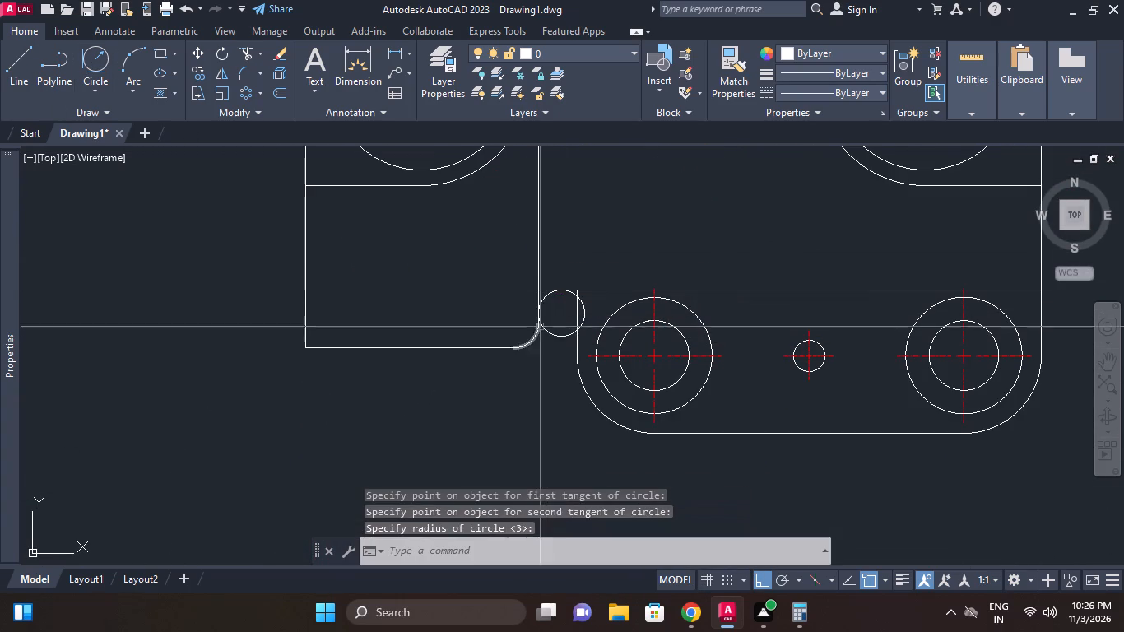
key("Escape")
Trim the circle and the horizontal edge's end at the lower junction of the left block and body, leaving a fillet arc.
middle_click_drag(569, 321, 569, 340)
scroll(568, 340, "up", 2)
key("t")
key("r")
key("space")
key("space")
left_click(601, 290)
left_click_drag(551, 376, 547, 386)
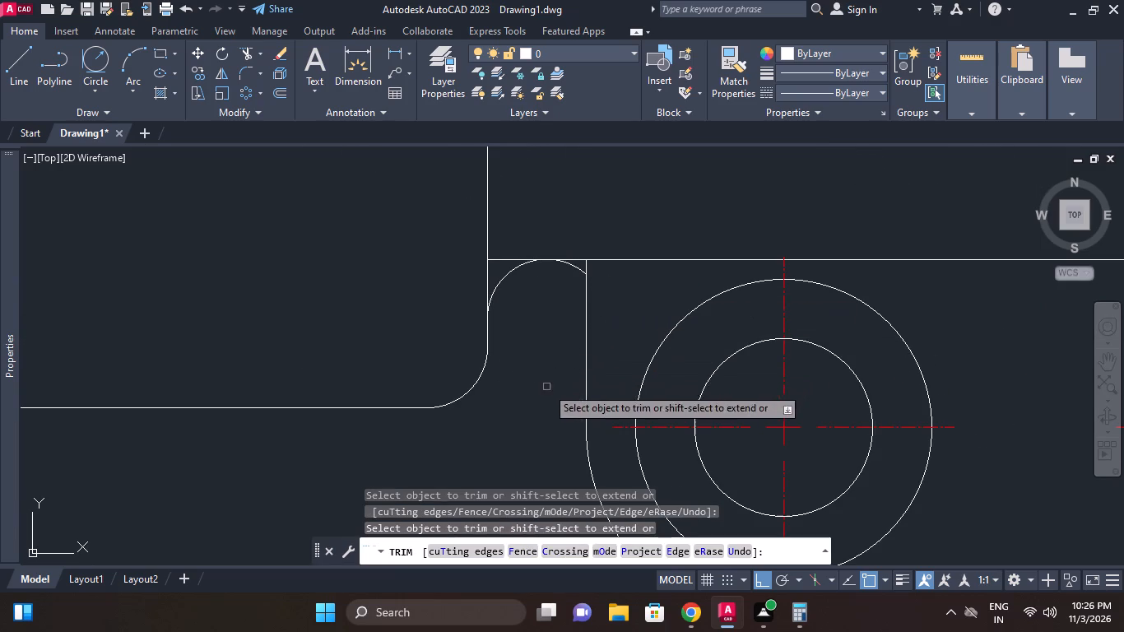
left_click(576, 272)
middle_click_drag(517, 276, 531, 341)
scroll(520, 319, "up", 1)
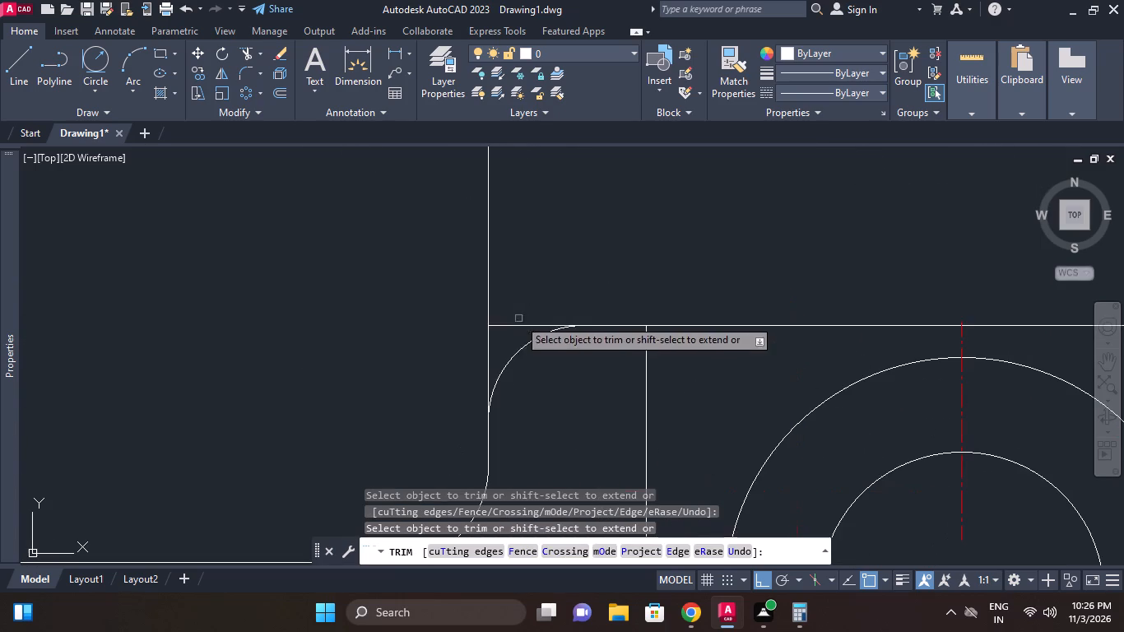
left_click(500, 331)
left_click(509, 312)
Trim the circle and the horizontal edge's end at the upper junction of the left block and body, leaving a fillet arc.
scroll(575, 258, "down", 2)
middle_click_drag(585, 219, 585, 358)
scroll(585, 259, "down", 1)
middle_click_drag(597, 305, 587, 418)
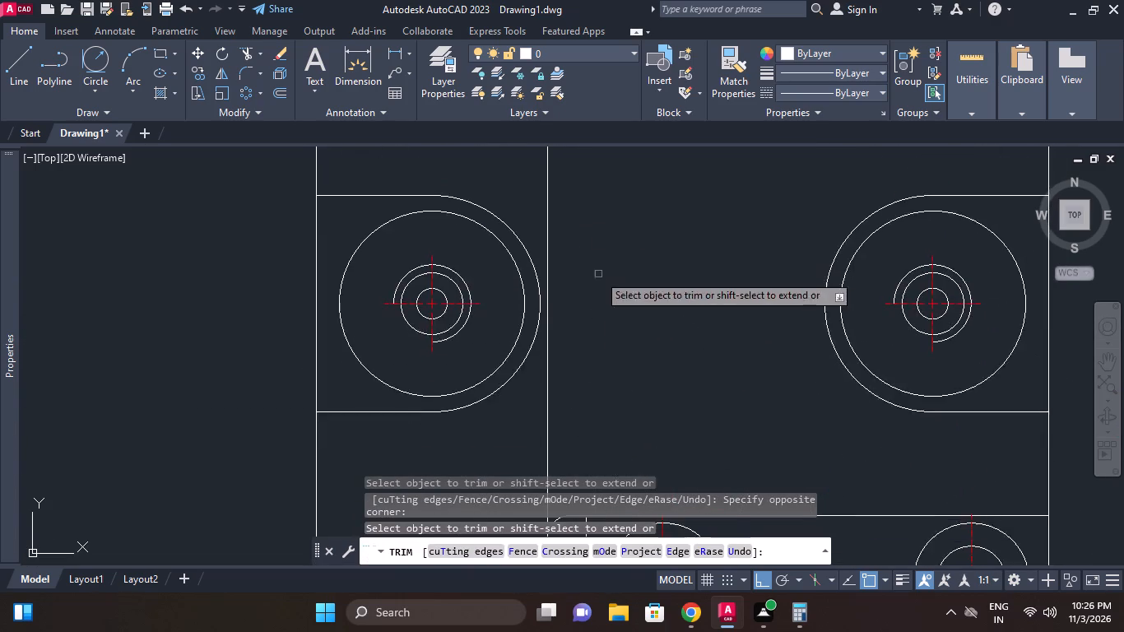
scroll(598, 458, "down", 1)
scroll(560, 211, "up", 3)
left_click(586, 183)
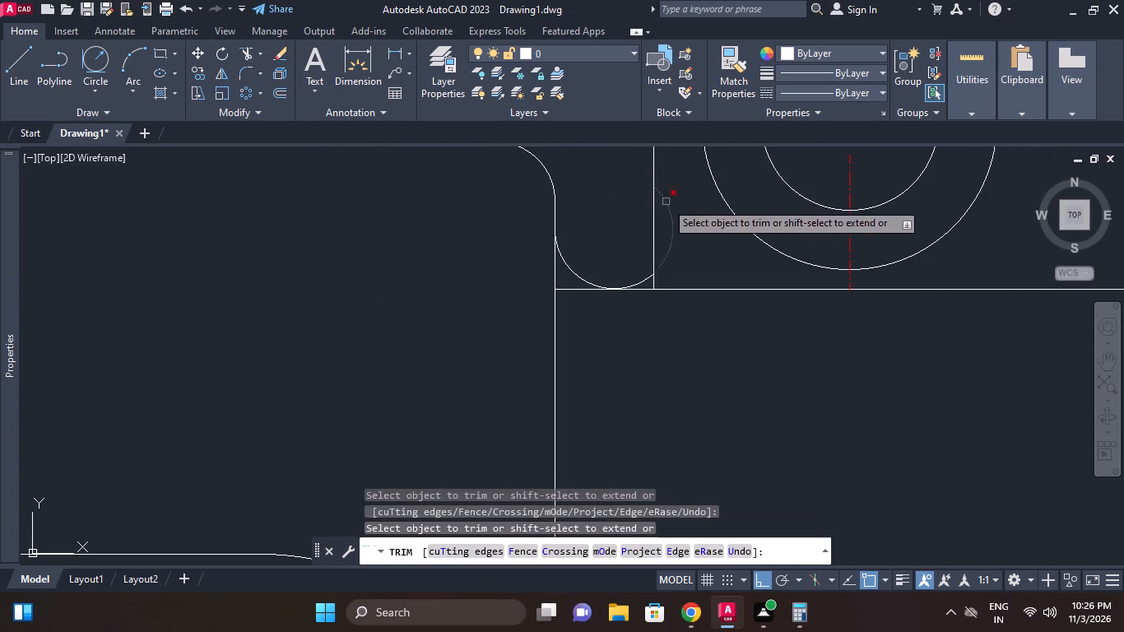
left_click(666, 202)
left_click(639, 283)
left_click(568, 291)
scroll(603, 340, "down", 2)
middle_click_drag(601, 340, 591, 334)
key("Escape")
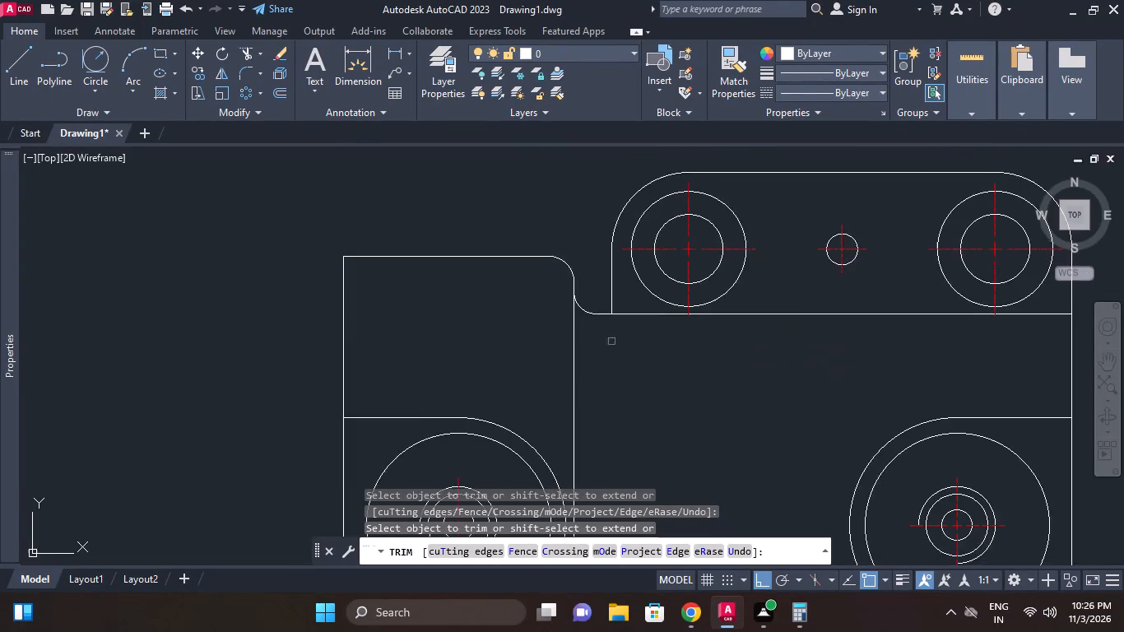
Draw a circle of radius 3 inside the body's upper right corner, tangent to its upper horizontal and right edges.
scroll(701, 364, "down", 2)
middle_click_drag(643, 338, 509, 277)
middle_click_drag(615, 330, 609, 298)
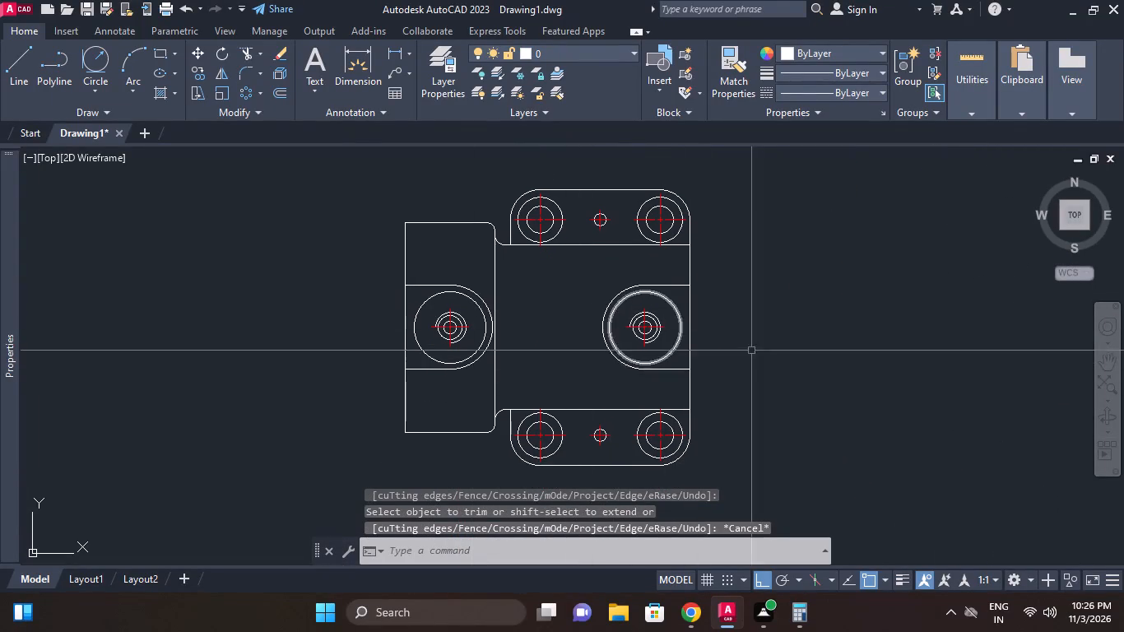
scroll(673, 276, "up", 2)
middle_click(643, 323)
key("space")
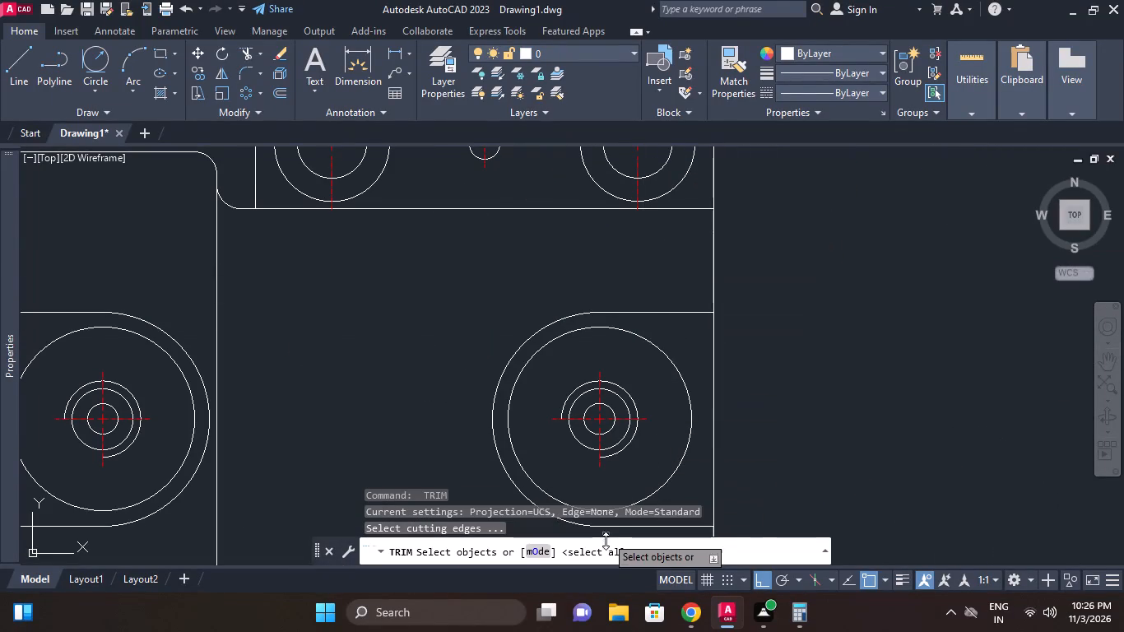
key("Escape")
key("c")
key("space")
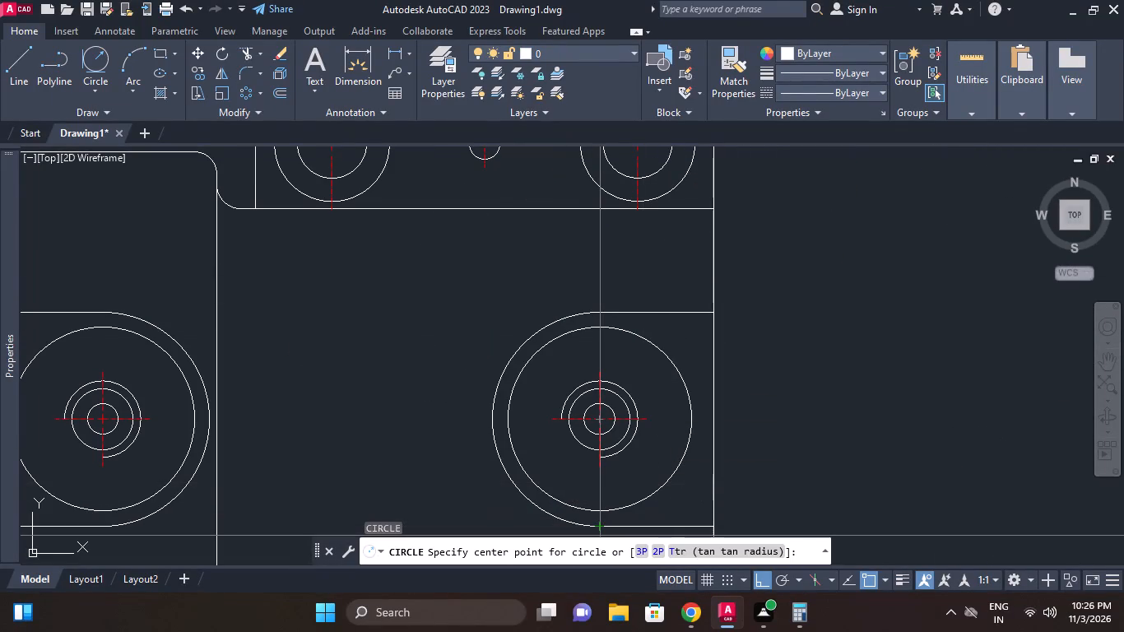
left_click(742, 550)
middle_click_drag(732, 328, 714, 485)
scroll(701, 334, "up", 1)
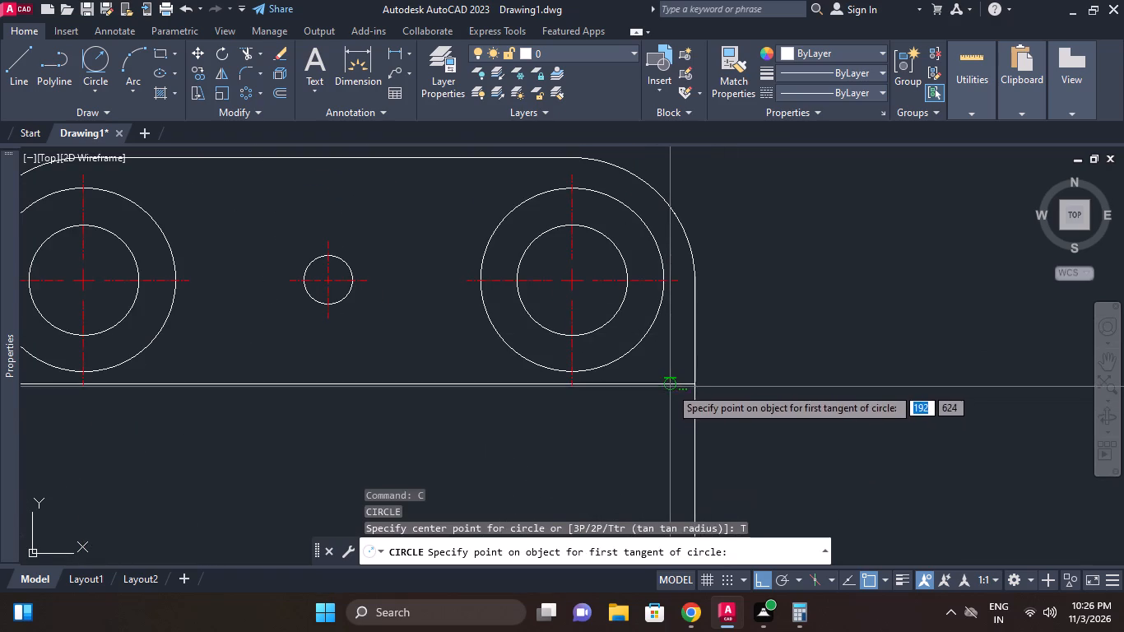
left_click(670, 387)
left_click(697, 403)
key("space")
Draw a circle of radius 3 inside the body's lower right corner, tangent to its lower horizontal and right edges.
scroll(790, 409, "down", 1)
key("space")
middle_click_drag(761, 383, 749, 218)
middle_click_drag(745, 411, 734, 281)
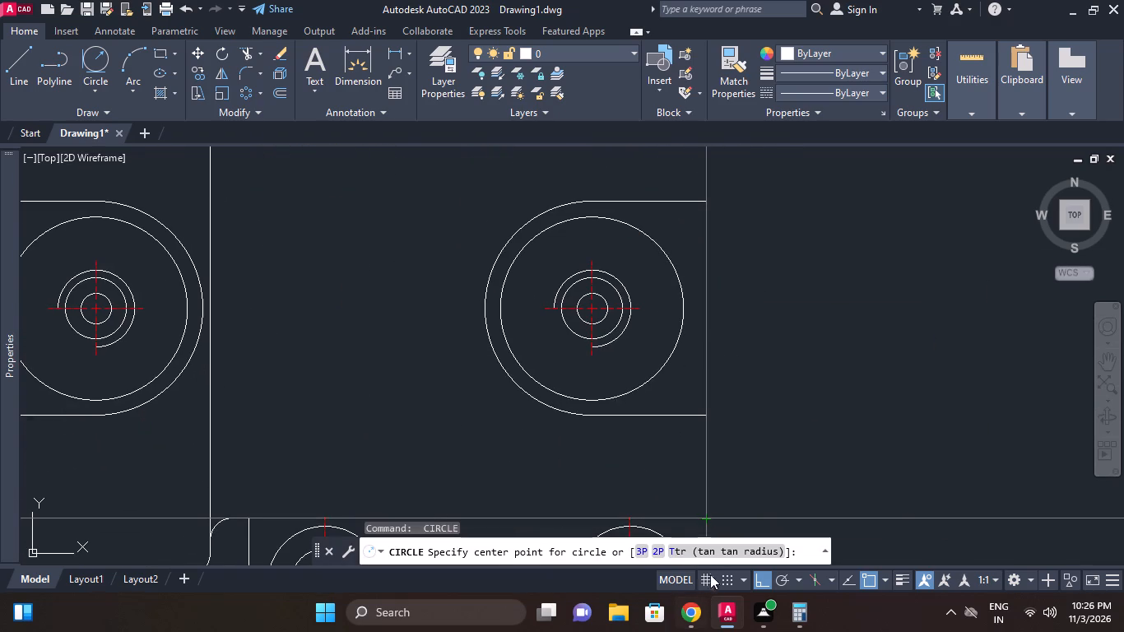
left_click(715, 551)
middle_click_drag(722, 439, 704, 288)
scroll(699, 353, "down", 1)
middle_click(699, 359)
scroll(649, 346, "up", 2)
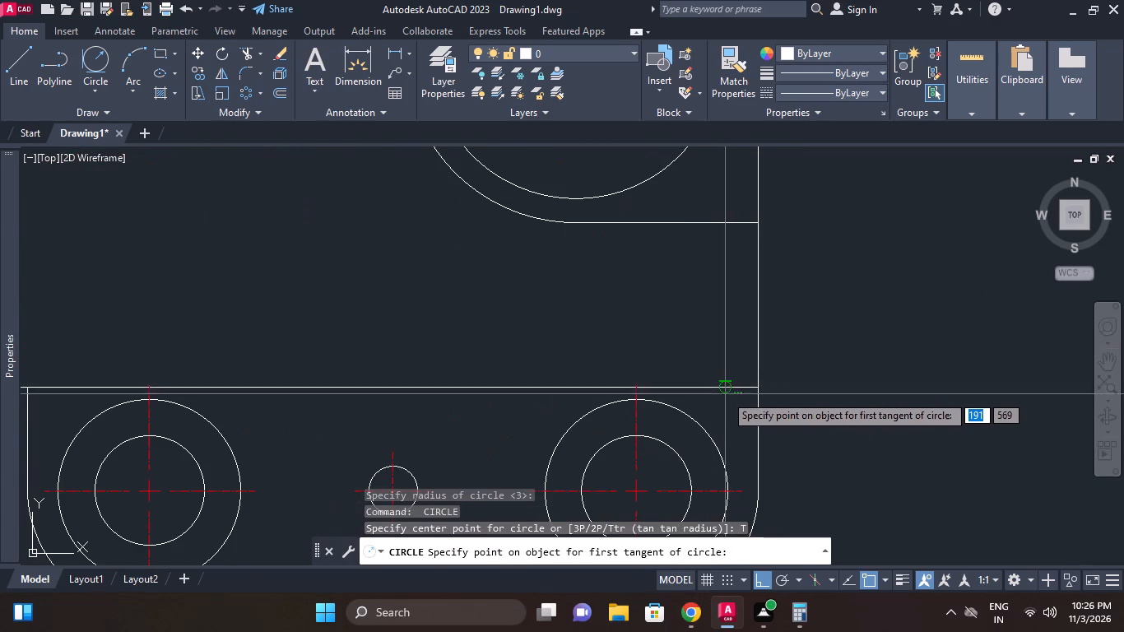
left_click(730, 387)
left_click(757, 358)
key("space")
middle_click(805, 326)
scroll(805, 326, "down", 1)
key("Escape")
Trim the circle and the horizontal edge's end at the body's lower right corner, leaving a rounded corner.
middle_click_drag(736, 366, 733, 377)
key("t")
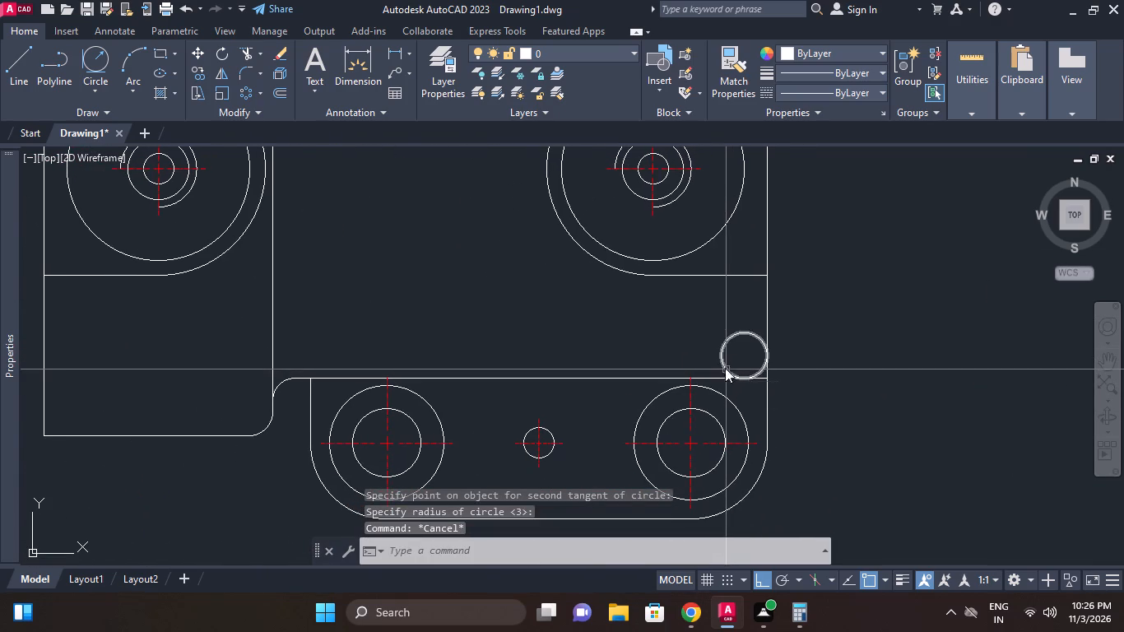
key("r")
key("space")
key("space")
left_click(741, 337)
left_click(739, 328)
left_click(762, 380)
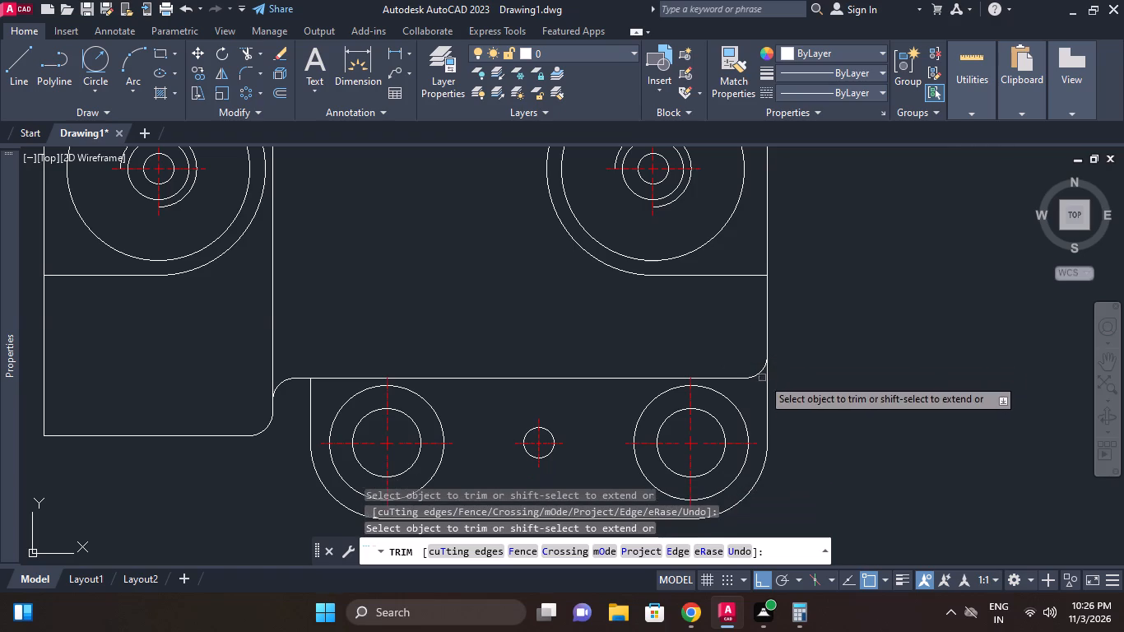
Trim the circle and the horizontal edge's end at the body's upper right corner, leaving a rounded corner.
middle_click_drag(816, 309, 832, 423)
middle_click_drag(773, 267, 781, 392)
scroll(779, 397, "down", 1)
scroll(783, 253, "up", 3)
left_click_drag(713, 396, 692, 402)
left_click(677, 407)
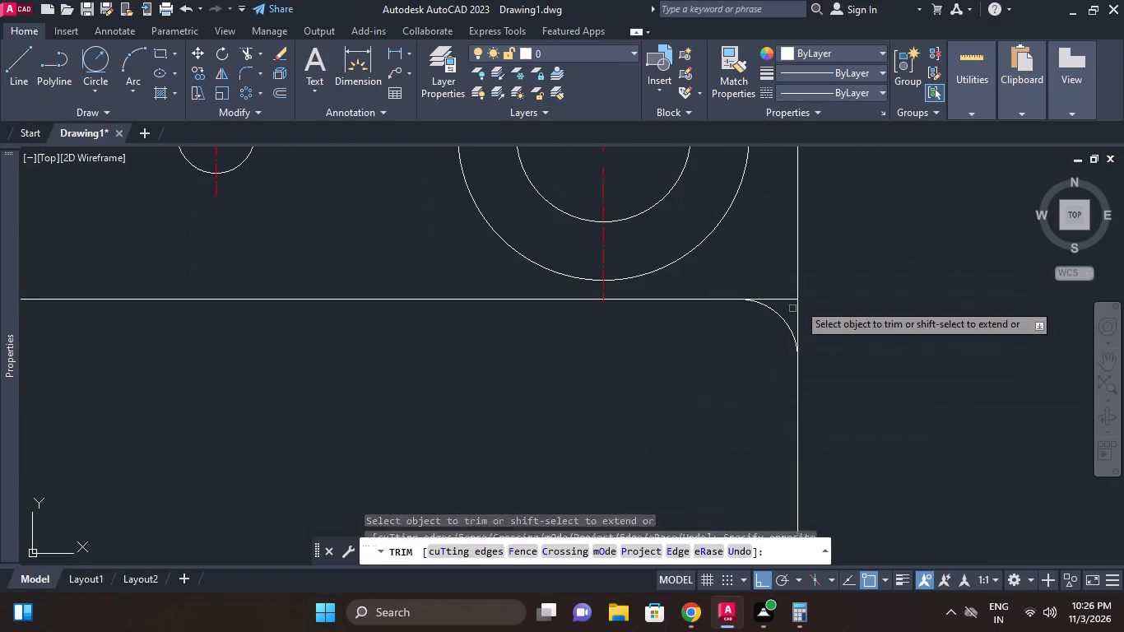
left_click(794, 302)
key("Escape")
Examine the top view's rounded corners and the front view's outline and stepped holes.
scroll(852, 285, "down", 2)
middle_click(852, 286)
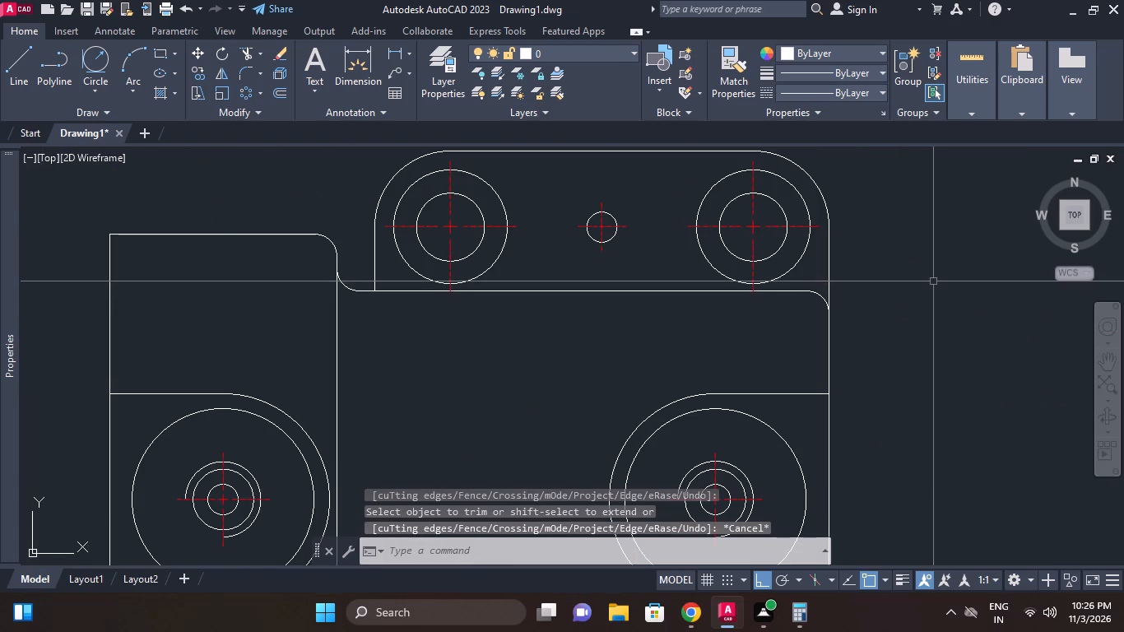
middle_click_drag(933, 281, 917, 210)
middle_click_drag(915, 270, 915, 233)
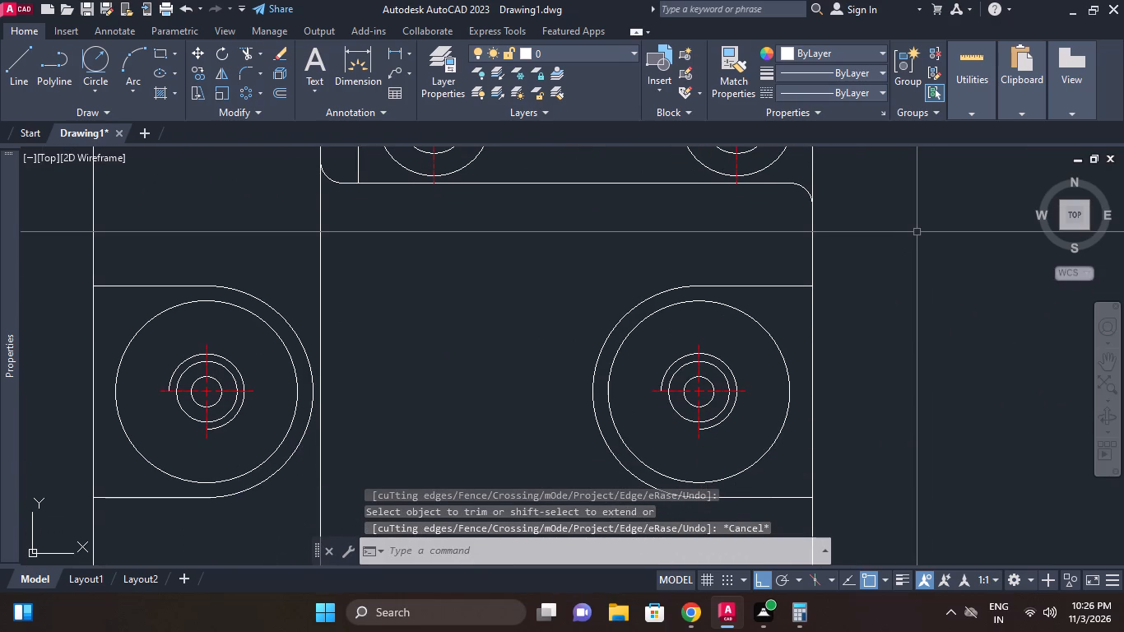
scroll(901, 323, "down", 1)
middle_click(899, 322)
scroll(906, 308, "down", 1)
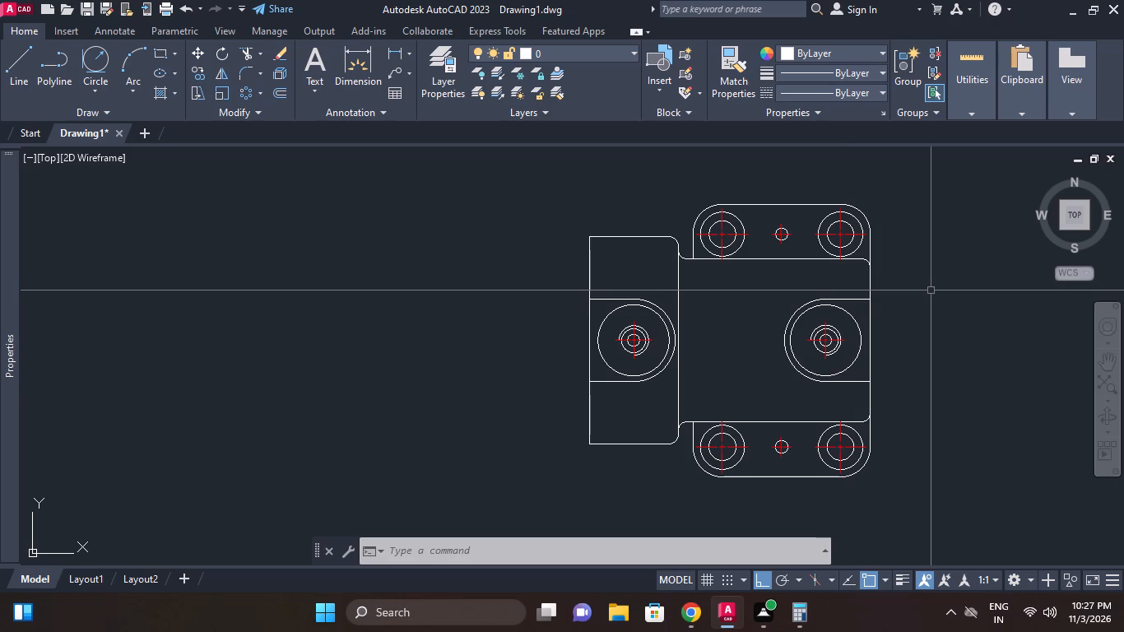
scroll(931, 290, "down", 1)
middle_click_drag(931, 290, 936, 409)
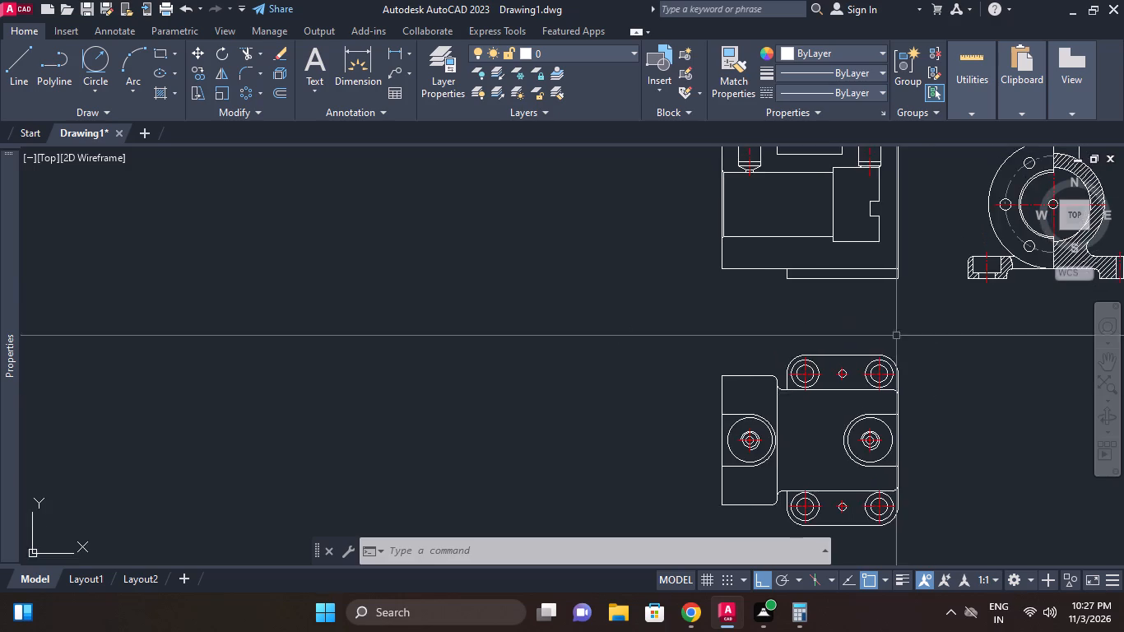
middle_click_drag(871, 326, 857, 389)
scroll(871, 386, "down", 1)
scroll(810, 296, "up", 2)
middle_click_drag(777, 304, 760, 307)
scroll(763, 223, "up", 1)
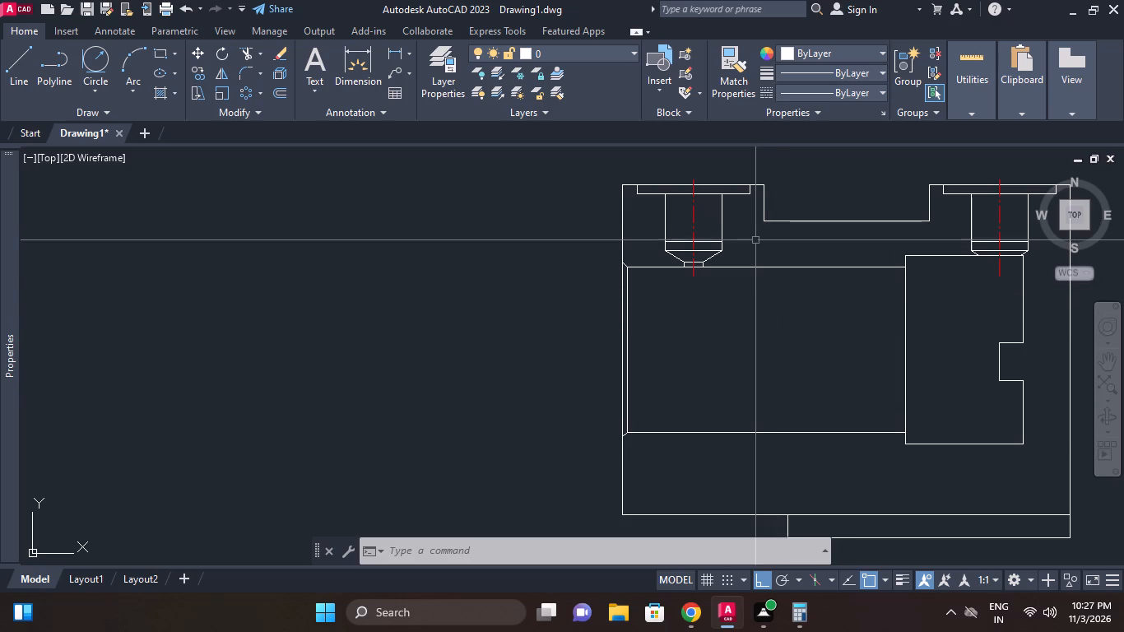
Fillet the upper and lower corners on the left side of the front view's top recess with radius 3.
type("f r")
key("space")
key("Escape")
scroll(769, 198, "up", 1)
middle_click_drag(769, 198, 755, 243)
type("f r")
key("space")
key("3")
key("space")
left_click(737, 222)
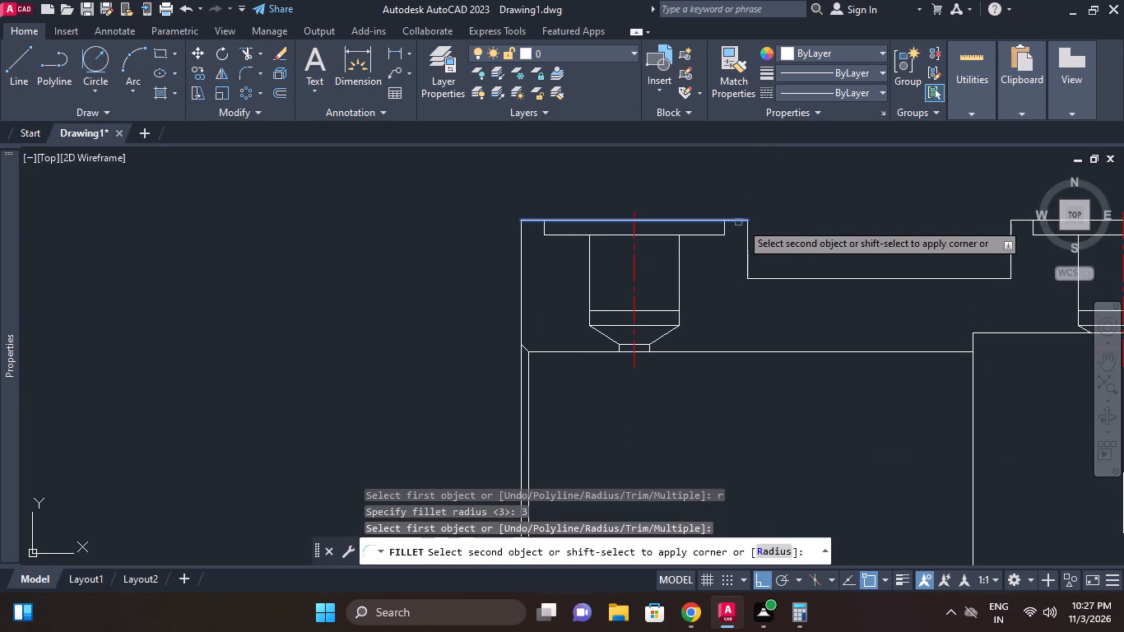
left_click(749, 228)
key("space")
left_click(742, 255)
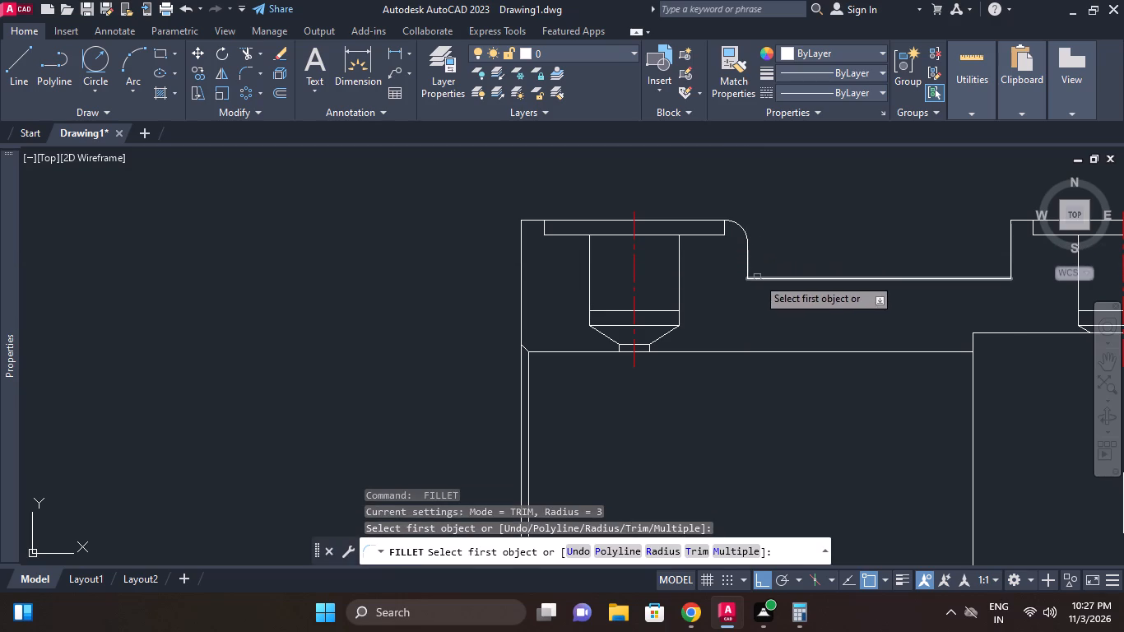
left_click(759, 279)
left_click(749, 263)
Fillet the lower right corner of the top recess with radius 3.
middle_click_drag(847, 258, 683, 272)
key("space")
left_click(808, 291)
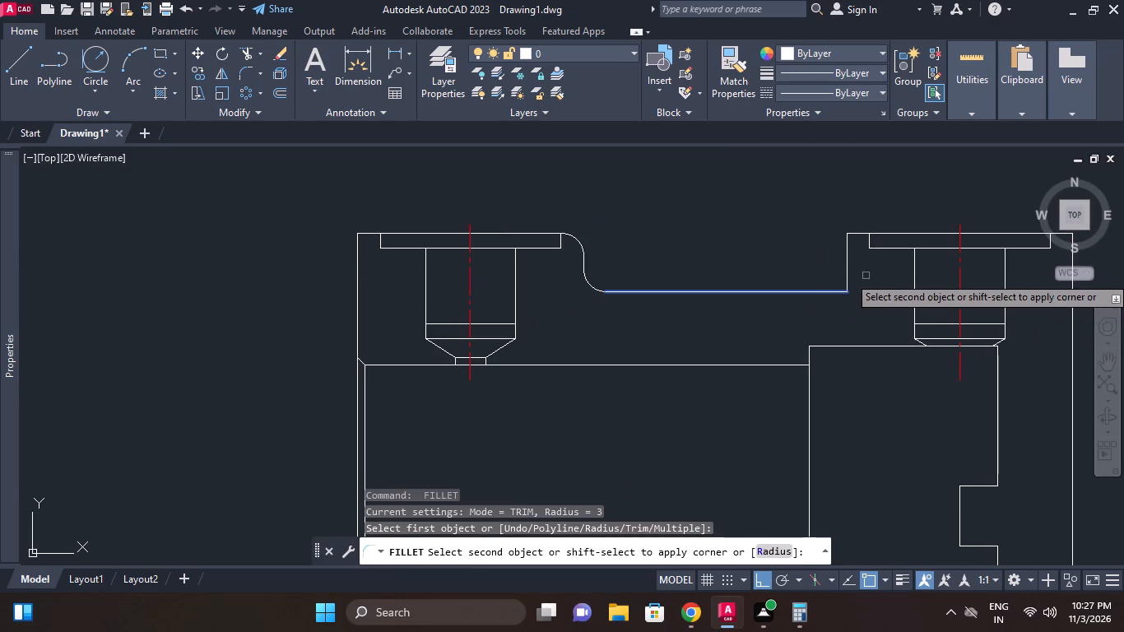
left_click(844, 270)
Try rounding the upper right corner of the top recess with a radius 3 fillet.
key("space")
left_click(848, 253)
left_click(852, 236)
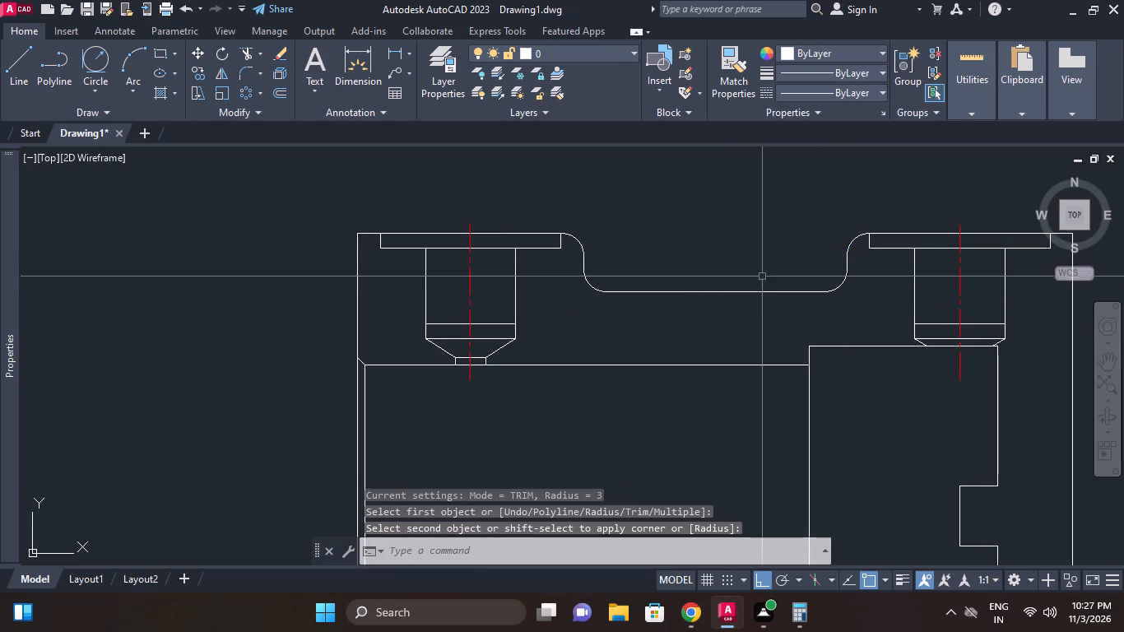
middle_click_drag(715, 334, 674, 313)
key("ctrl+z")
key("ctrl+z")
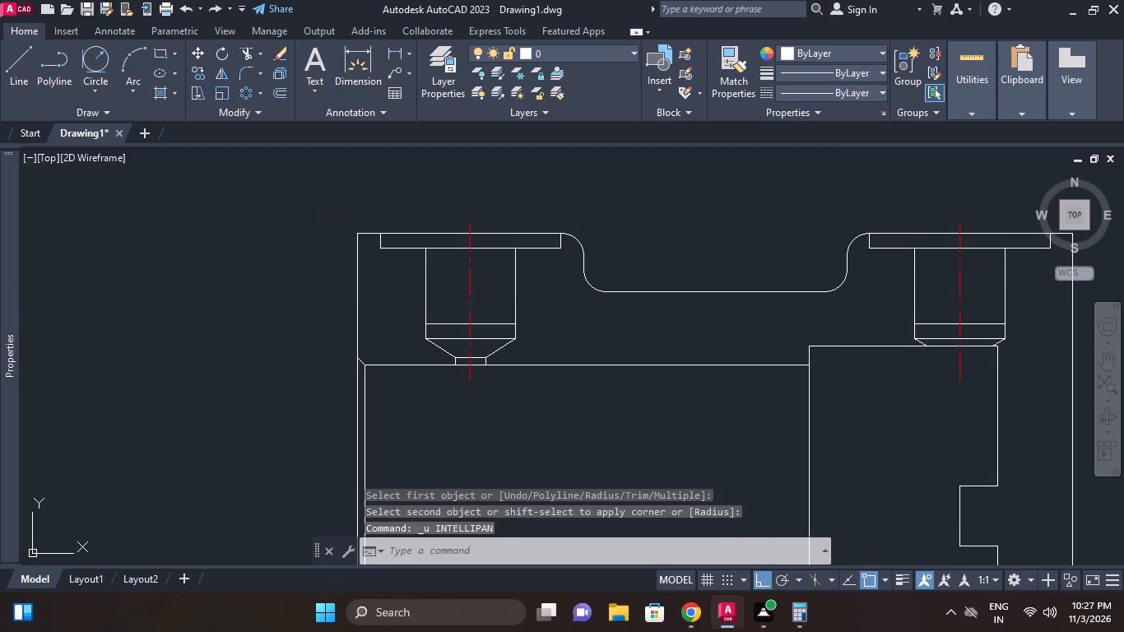
Fillet the upper left corner of the wider chamber at the bore's right end with radius 3.
middle_click_drag(868, 302, 732, 238)
scroll(792, 266, "down", 1)
middle_click_drag(796, 250, 792, 227)
scroll(752, 298, "up", 1)
key("d")
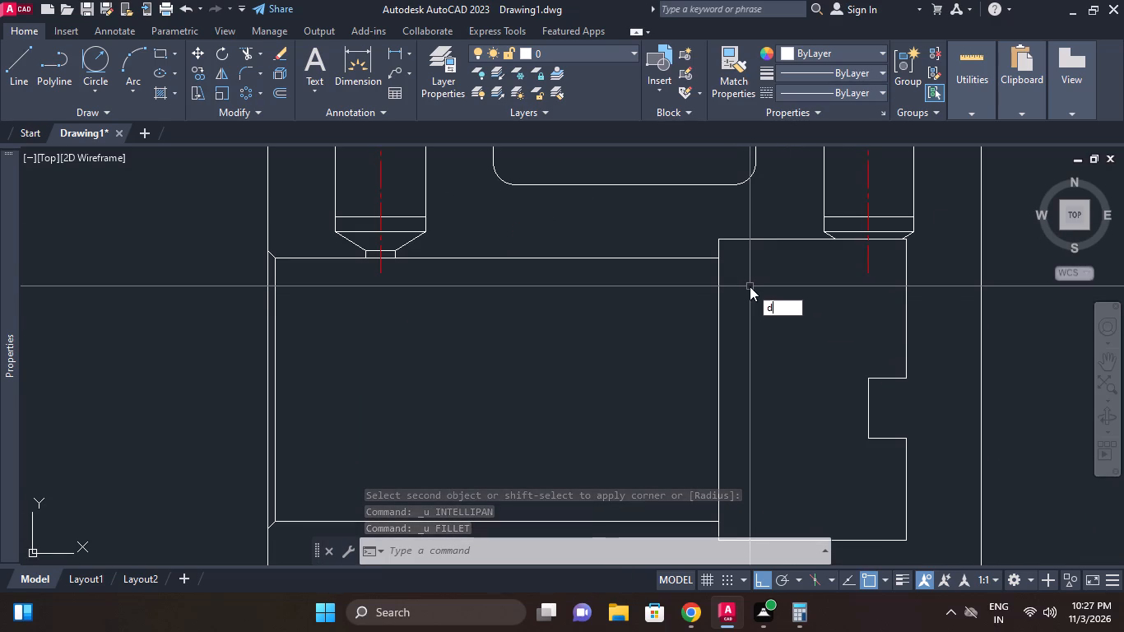
key("Escape")
type("f r")
key("space")
type("3")
key("space")
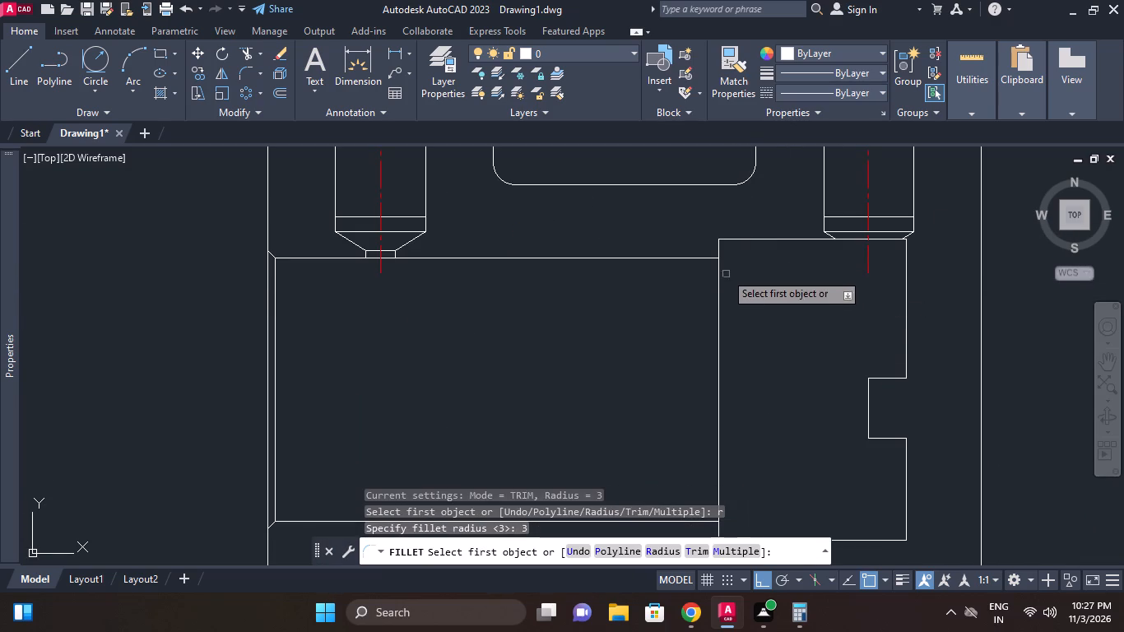
left_click(719, 250)
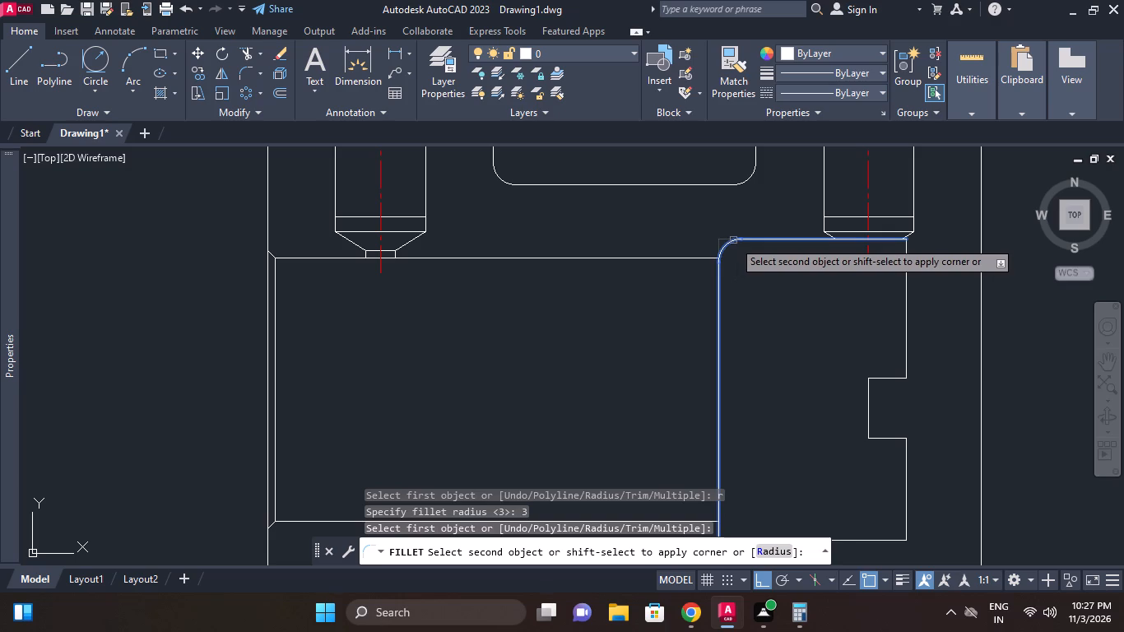
left_click(733, 240)
Fillet the chamber's upper right corner, below the right stepped hole, with radius 3.
key("space")
scroll(907, 247, "up", 2)
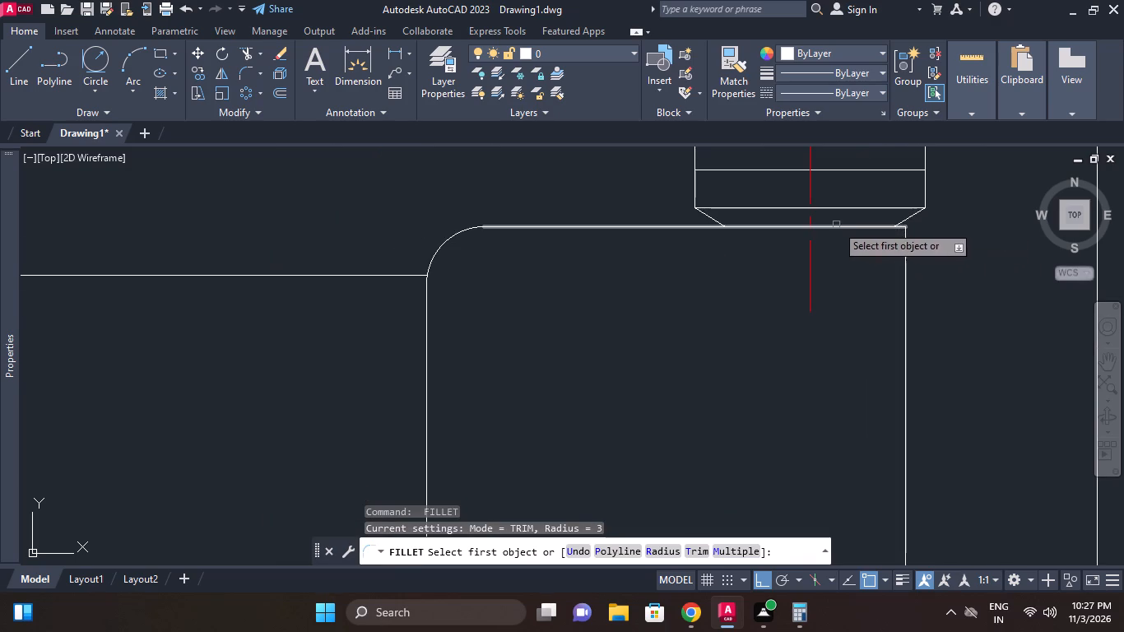
left_click(852, 225)
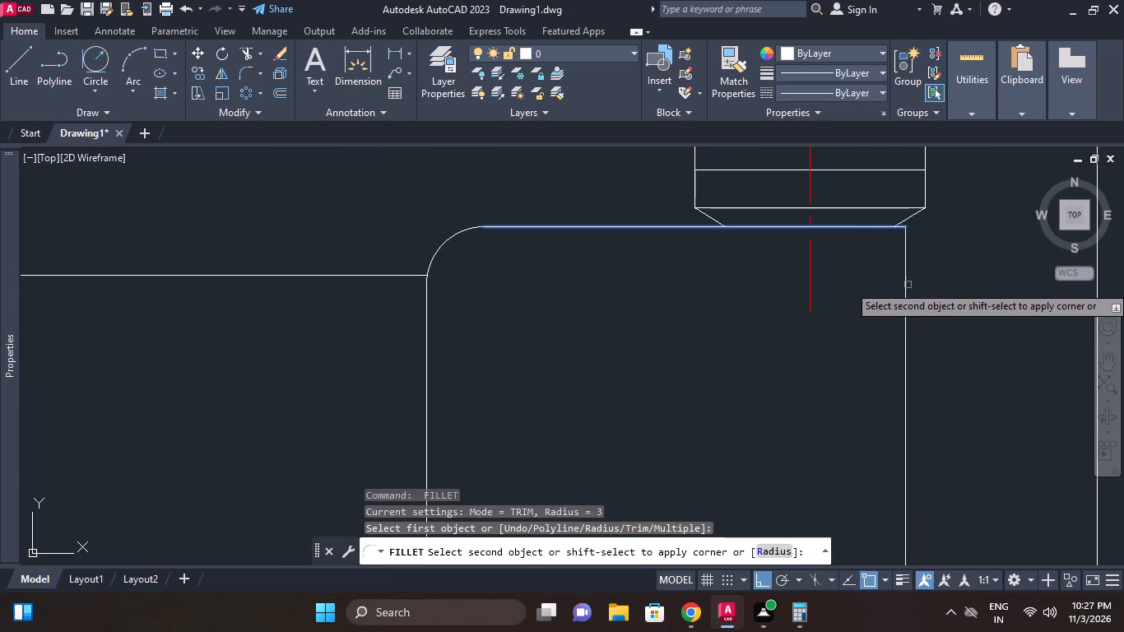
key("Escape")
key("space")
left_click(682, 227)
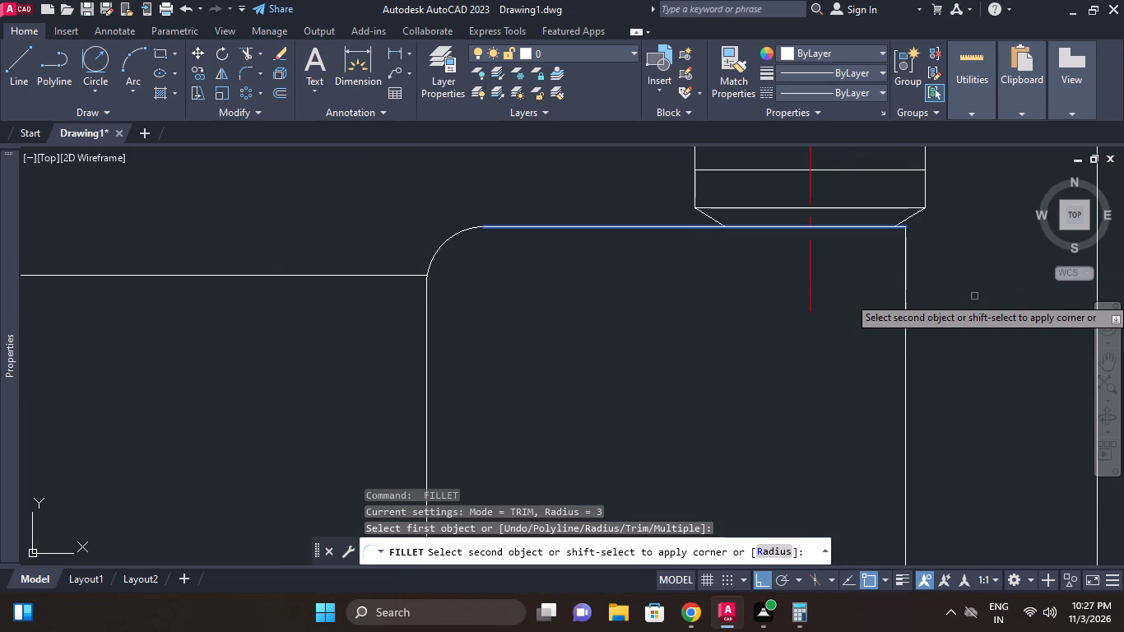
left_click(908, 261)
key("Escape")
Extend the right stepped hole's short sloped line to meet the chamber's upper right fillet arc.
scroll(884, 241, "up", 1)
middle_click(884, 241)
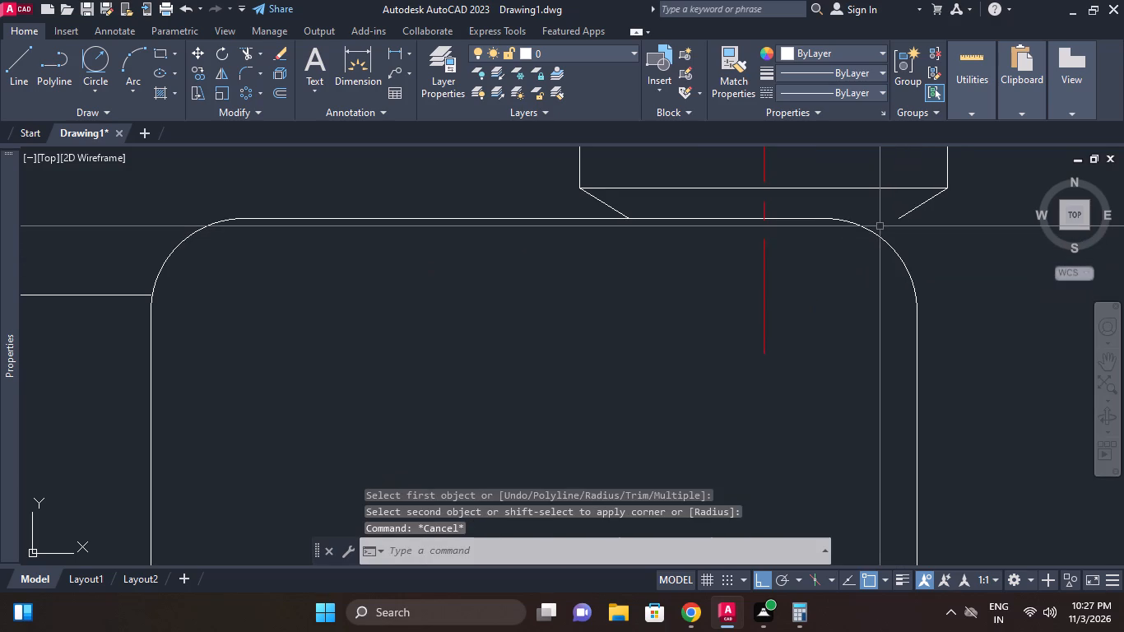
type("ex")
key("space")
left_click(810, 217)
key("space")
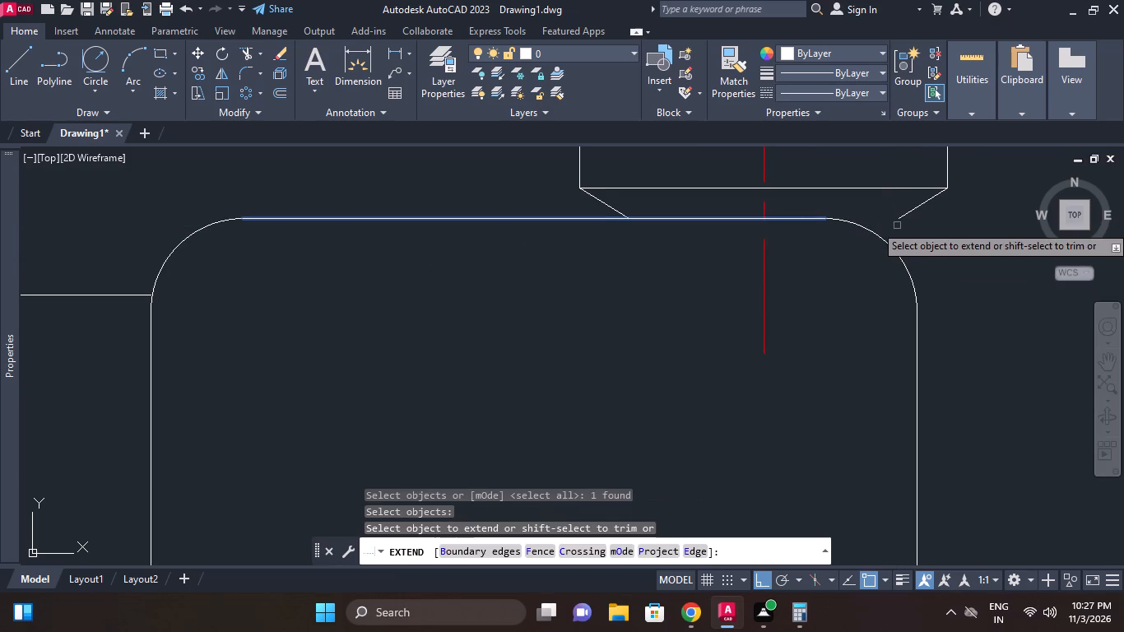
key("Escape")
key("space")
left_click(871, 232)
key("space")
left_click(907, 213)
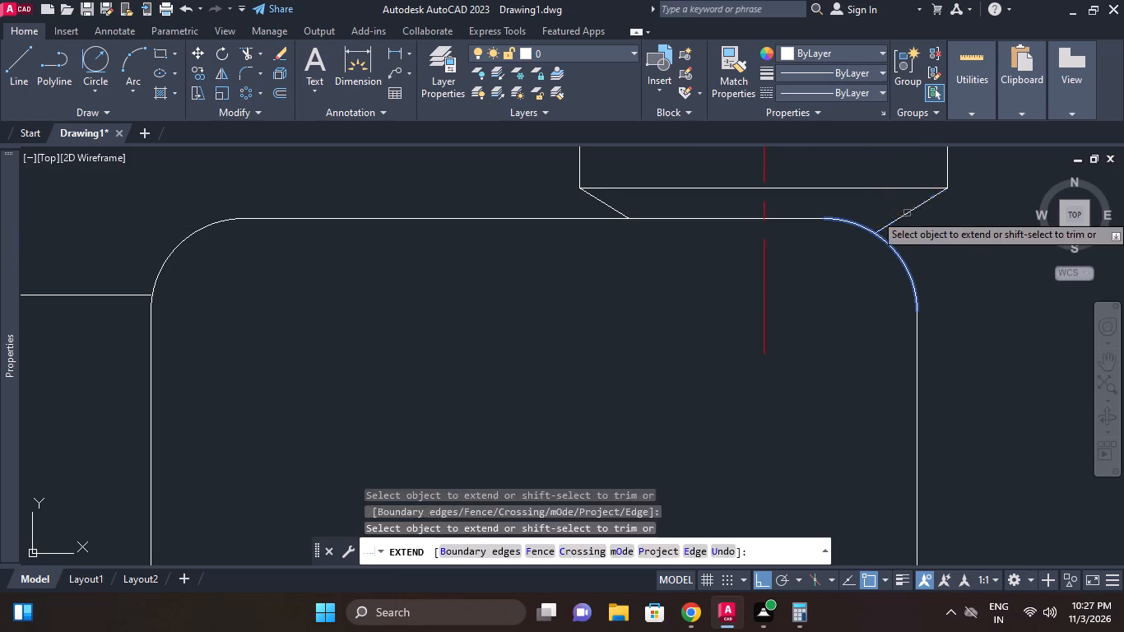
key("Escape")
Fillet the upper outer corner of the notch in the chamber's right edge with radius 3.
scroll(954, 244, "down", 2)
middle_click_drag(959, 295, 950, 267)
scroll(952, 272, "down", 1)
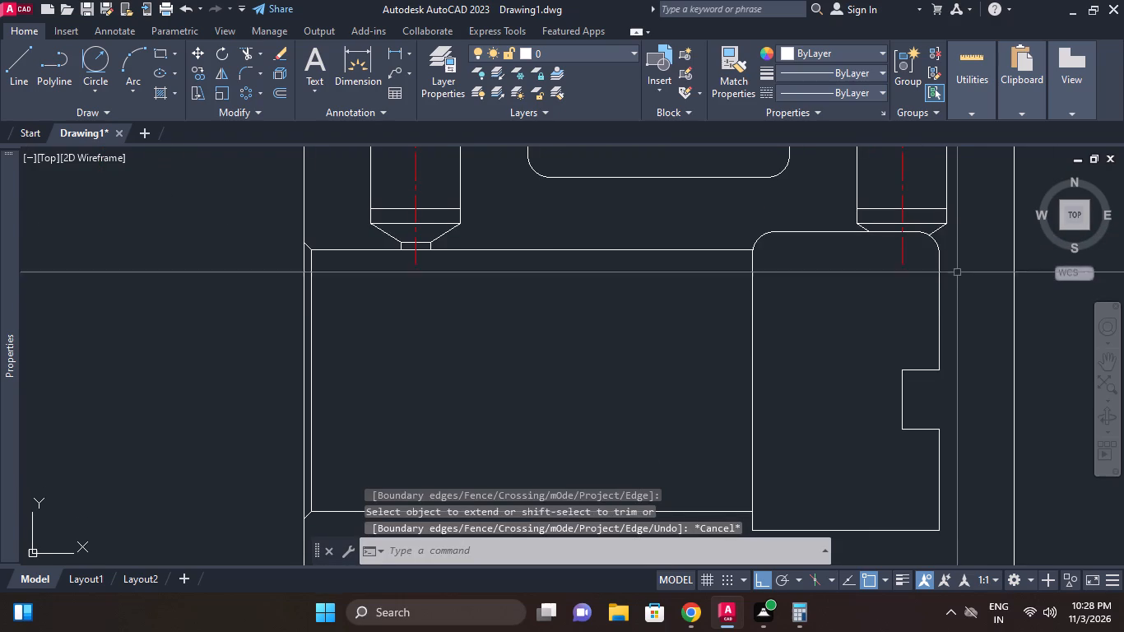
key("f")
key("space")
type("r")
key("space")
key("3")
key("space")
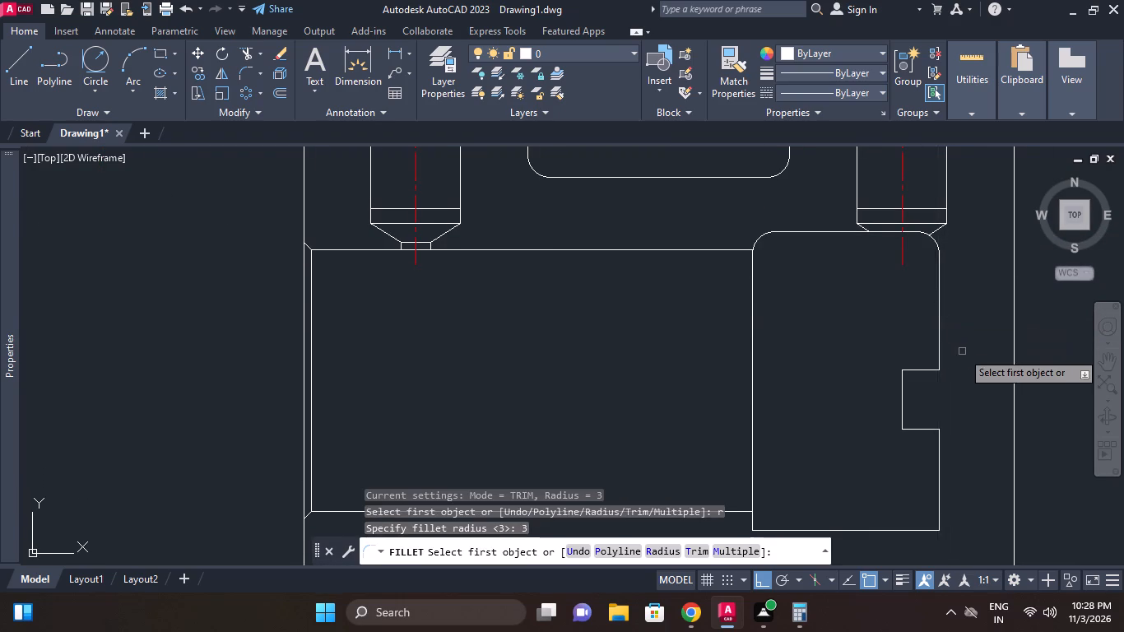
scroll(962, 351, "up", 1)
middle_click_drag(959, 350, 952, 271)
left_click(915, 266)
left_click(904, 300)
Fillet the lower outer corner of the chamber's notch with radius 3.
key("space")
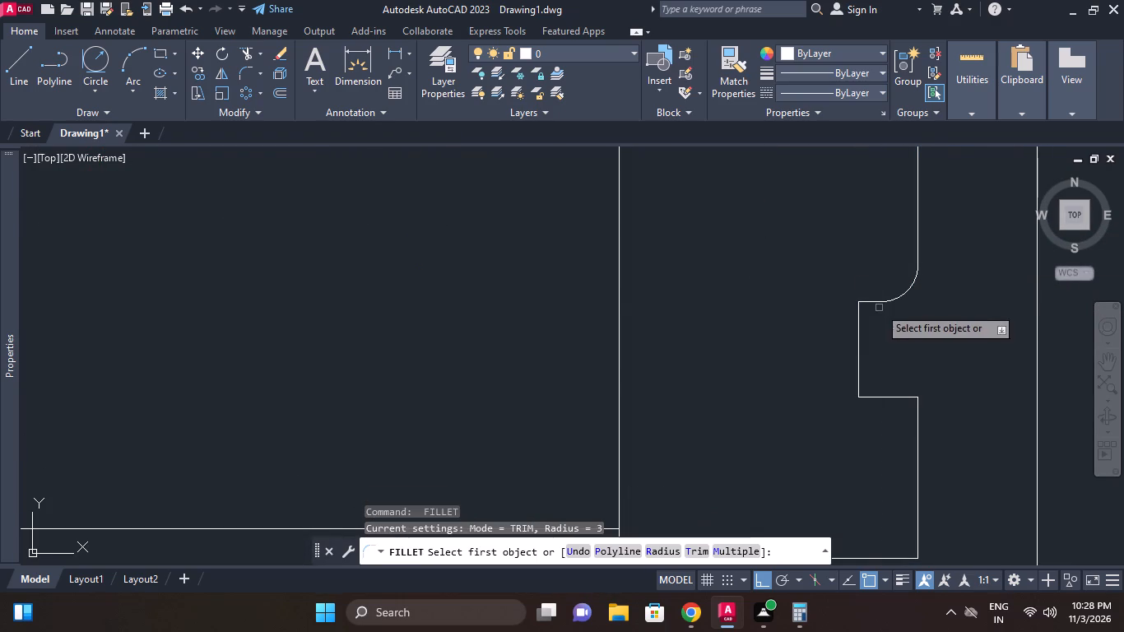
middle_click_drag(904, 324, 903, 309)
middle_click_drag(913, 356, 928, 304)
left_click(908, 328)
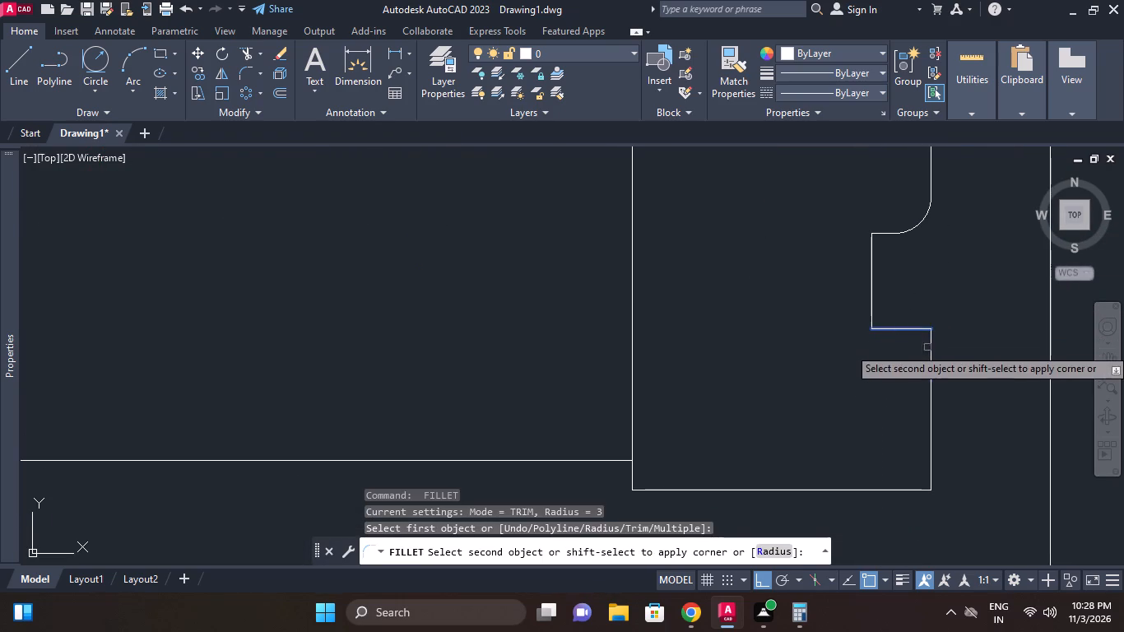
left_click(933, 347)
Fillet the chamber's lower right and lower left corners with radius 3.
middle_click_drag(960, 359, 971, 263)
key("space")
left_click(921, 393)
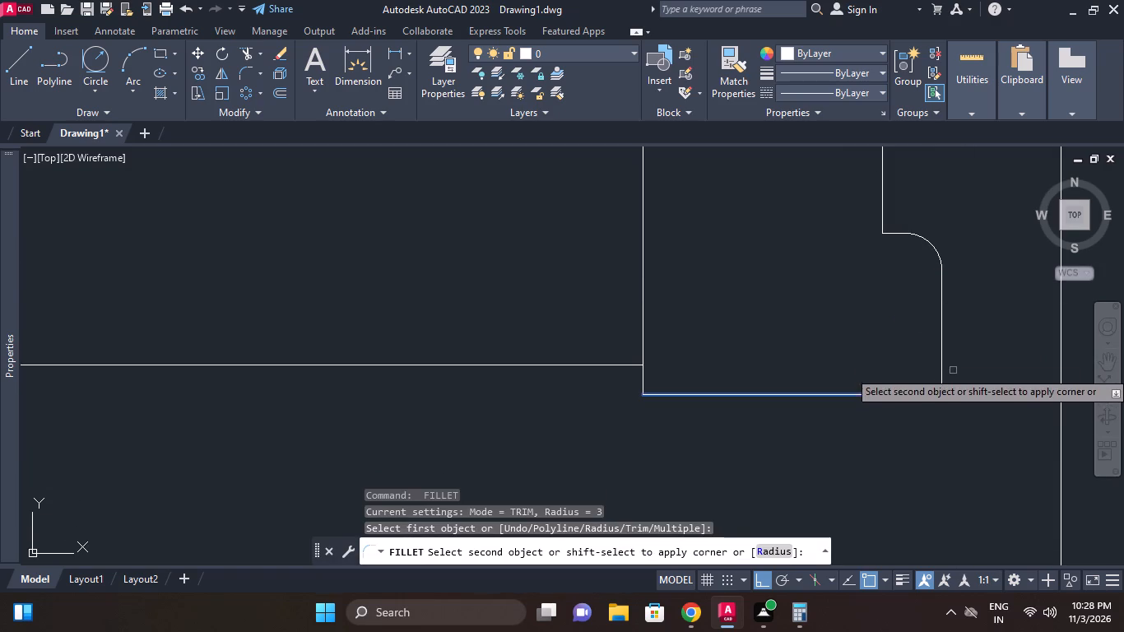
left_click(941, 366)
middle_click_drag(987, 328, 987, 336)
scroll(987, 336, "down", 1)
key("space")
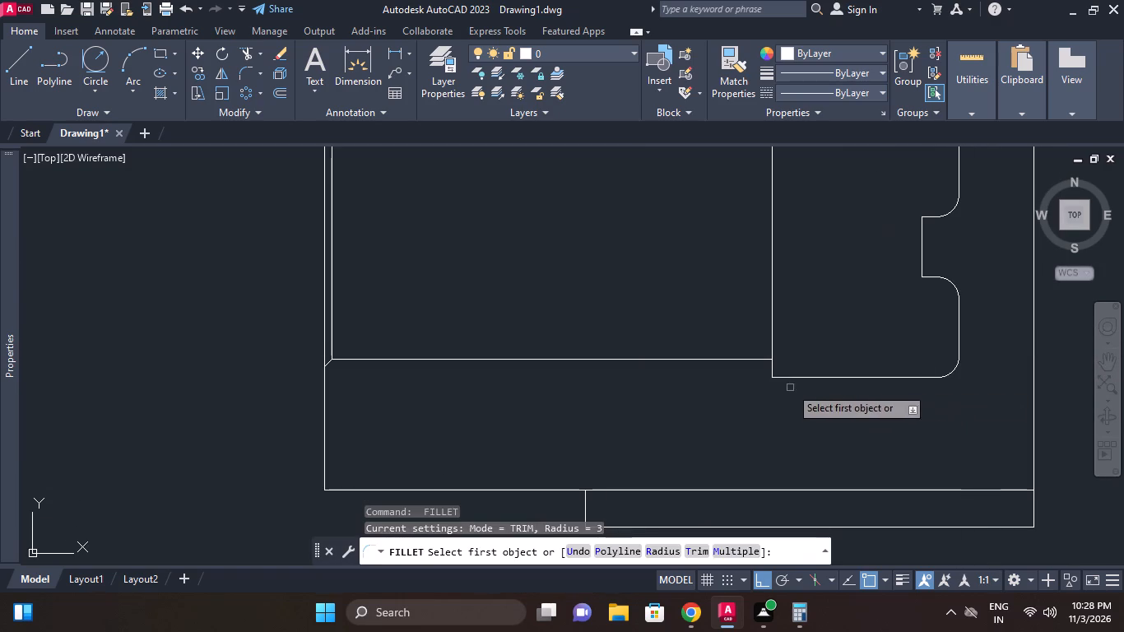
left_click(790, 379)
left_click(775, 366)
Draw a circle of radius 3 inside the front view body's lower right corner, tangent to its bottom and right edges.
middle_click_drag(857, 318, 857, 371)
scroll(859, 381, "down", 1)
middle_click_drag(839, 332, 838, 369)
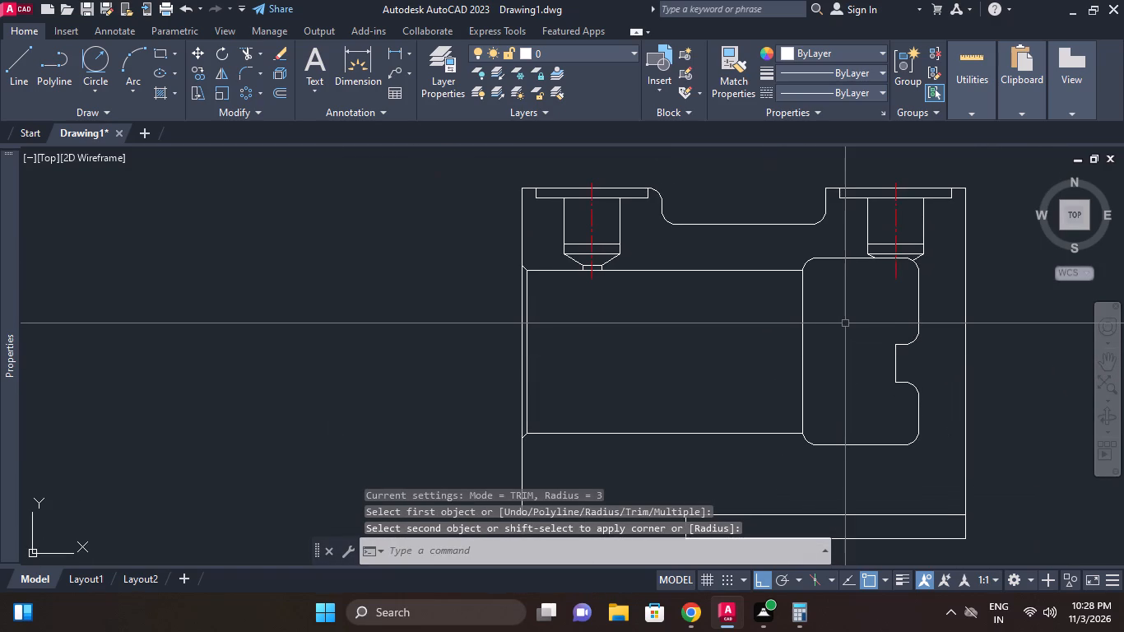
middle_click_drag(862, 317, 884, 291)
scroll(941, 379, "up", 1)
middle_click_drag(1014, 465, 881, 263)
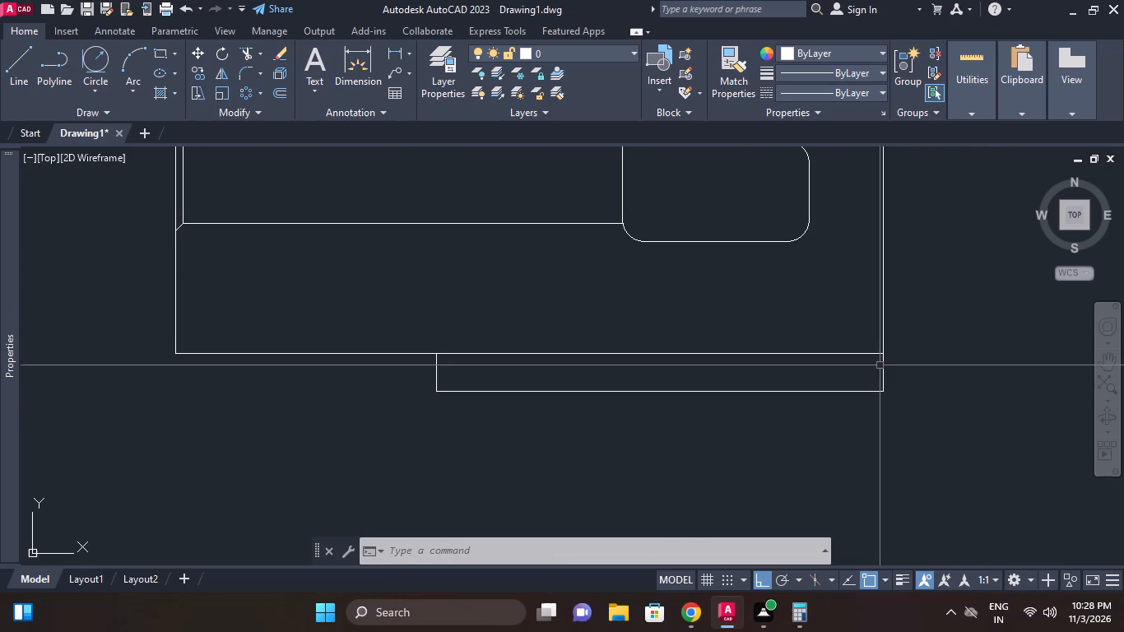
type("c")
key("space")
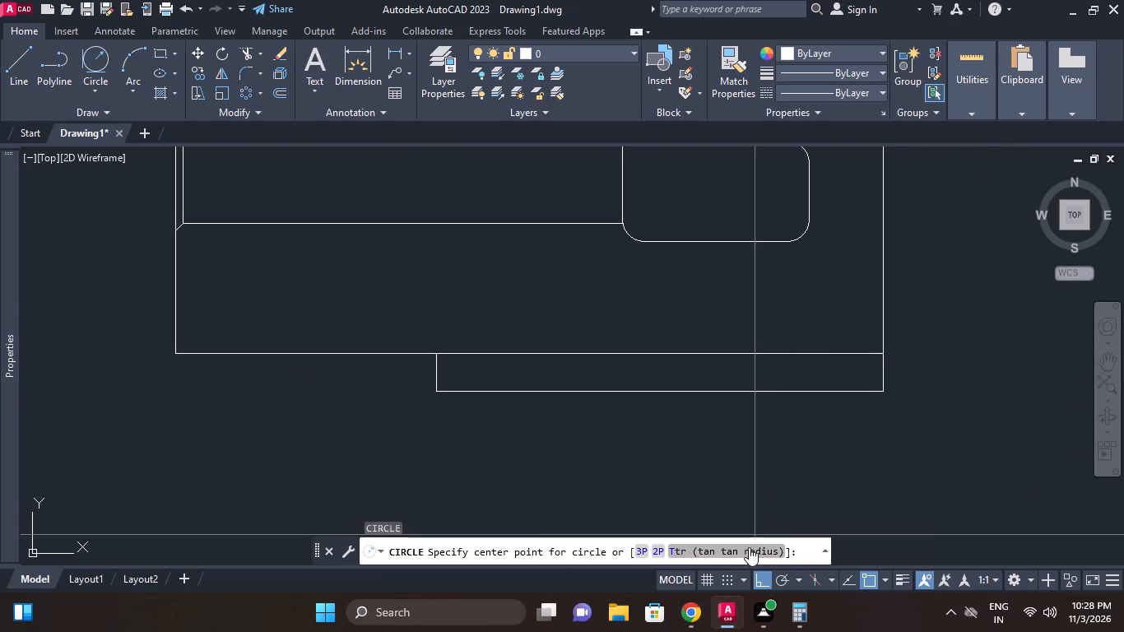
left_click(748, 548)
left_click(859, 355)
left_click(885, 342)
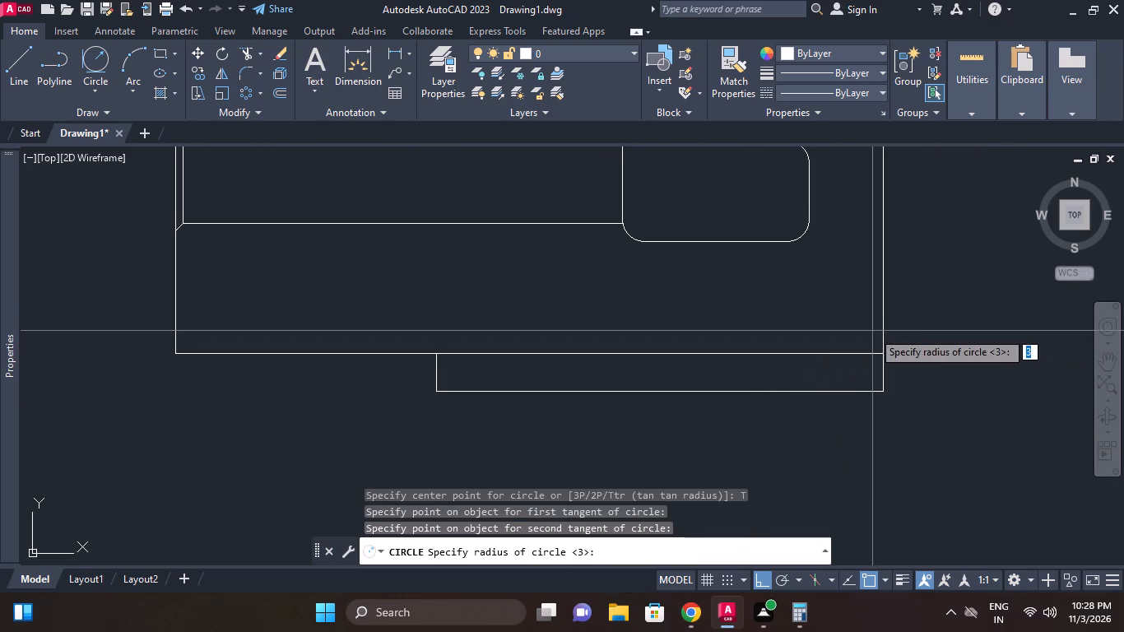
key("space")
key("Escape")
Trim the circle and the bottom edge's end at the body's lower right corner, leaving a rounded corner.
middle_click_drag(876, 352, 867, 369)
key("t")
key("r")
key("space")
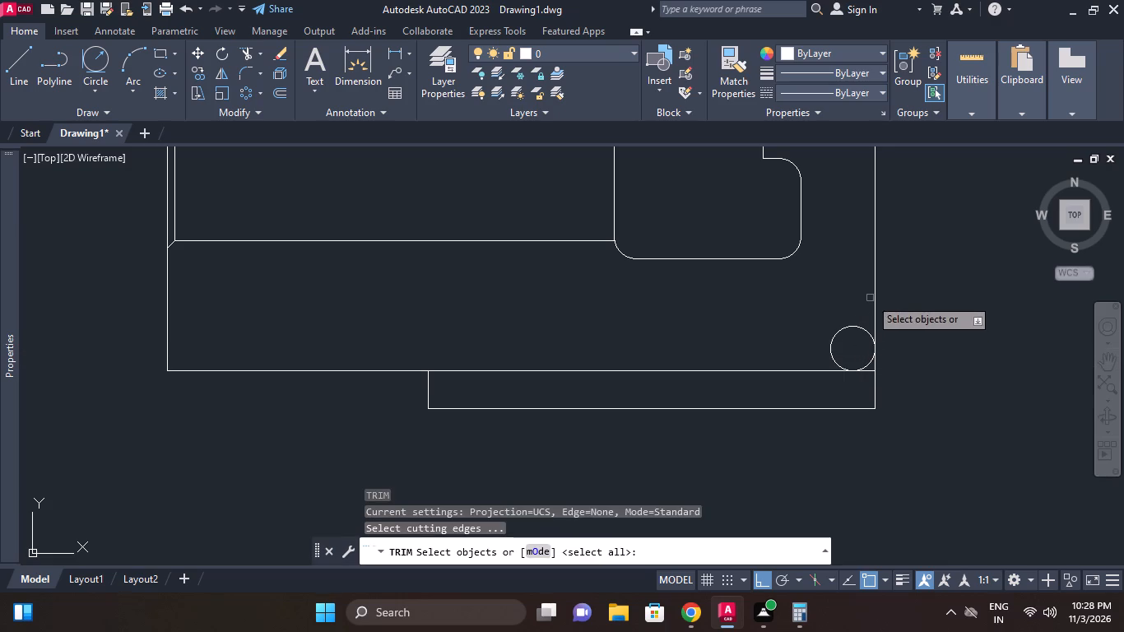
key("space")
left_click(861, 330)
left_click(868, 369)
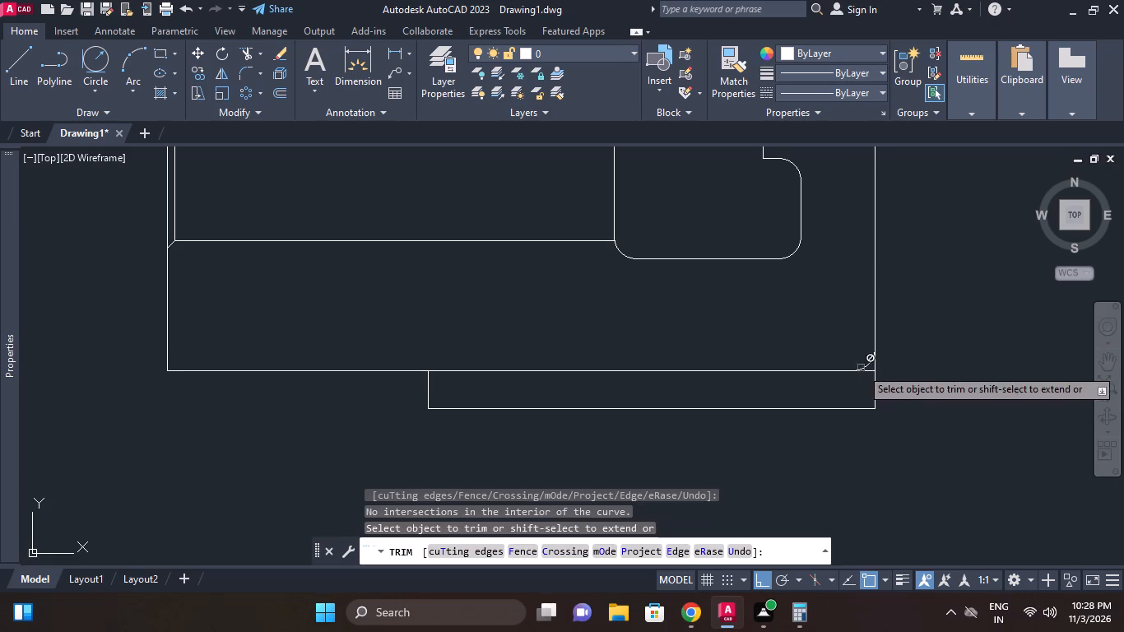
scroll(861, 369, "up", 2)
left_click(884, 379)
key("Escape")
Draw a horizontal line along the bore's axis, from inside the chamber's notch to just beyond the body's left edge.
scroll(994, 355, "down", 3)
middle_click(994, 357)
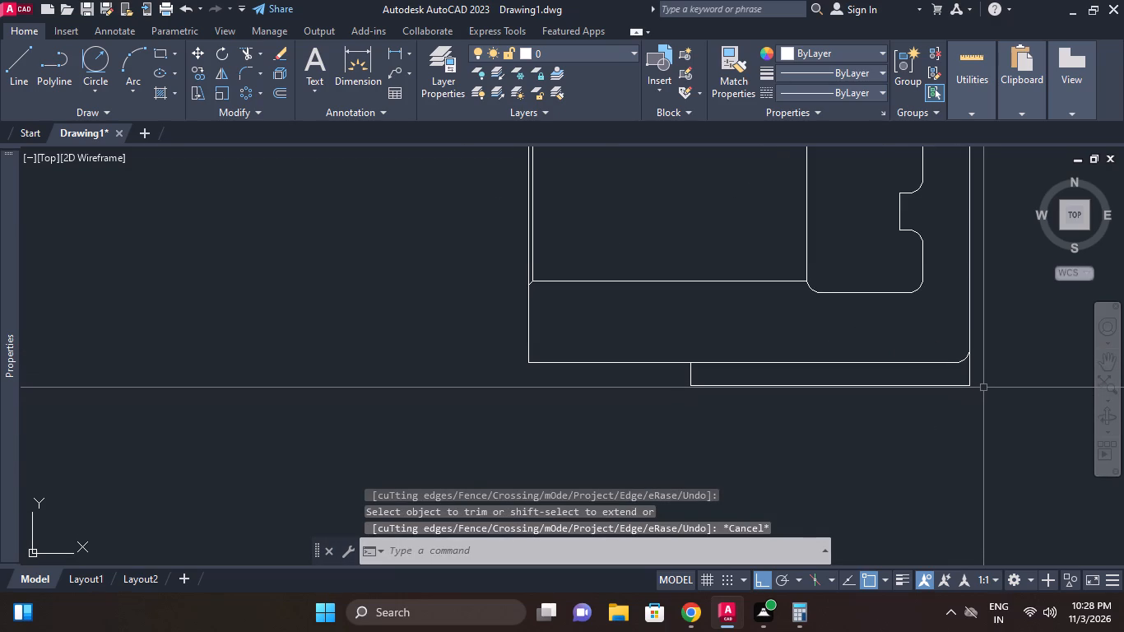
middle_click_drag(755, 365, 752, 376)
scroll(753, 374, "down", 1)
middle_click_drag(762, 298, 719, 394)
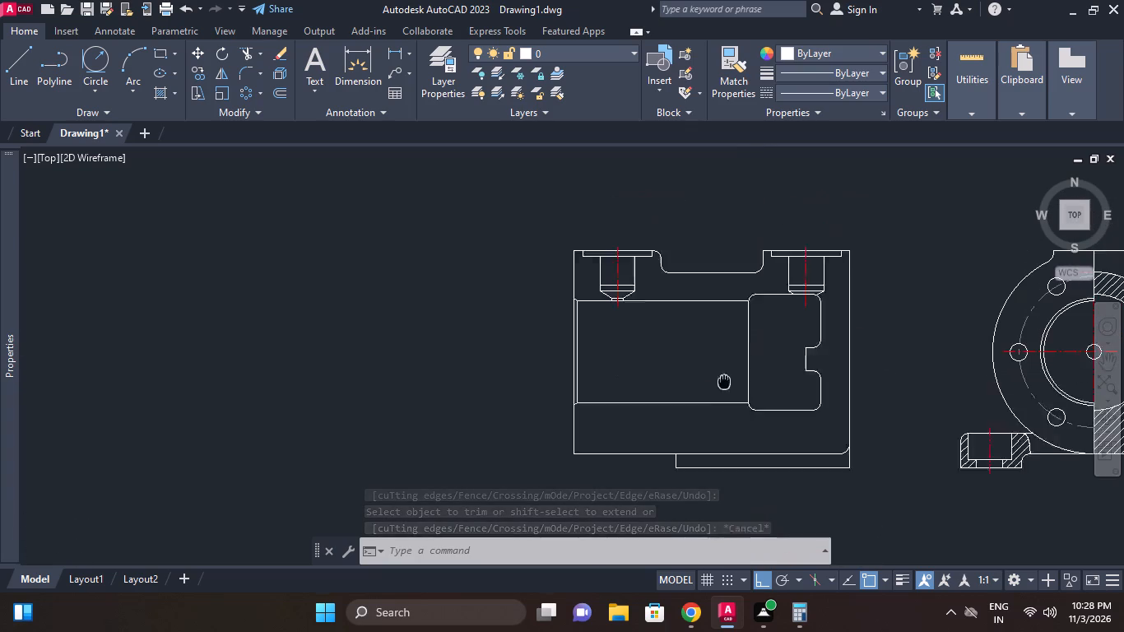
middle_click_drag(719, 394, 718, 401)
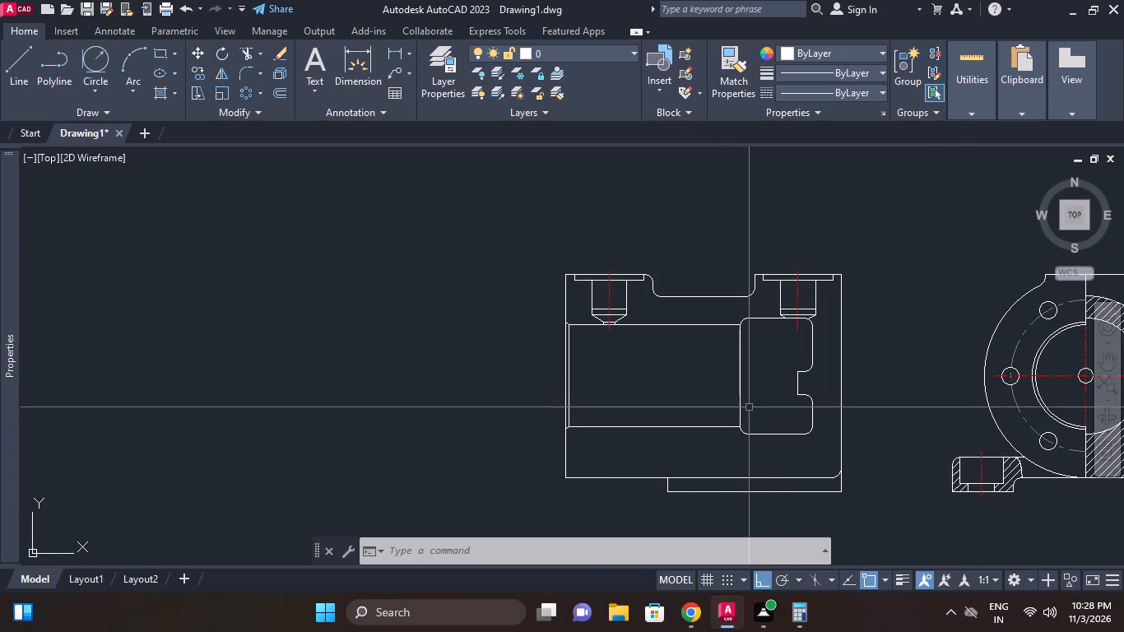
type("l")
key("space")
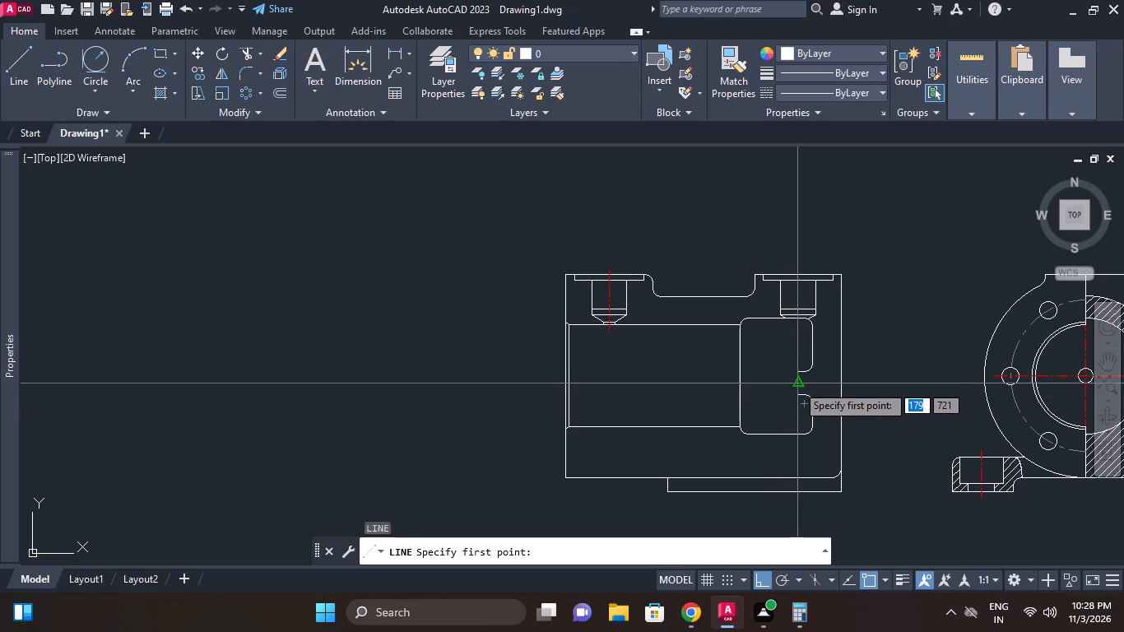
scroll(811, 383, "up", 1)
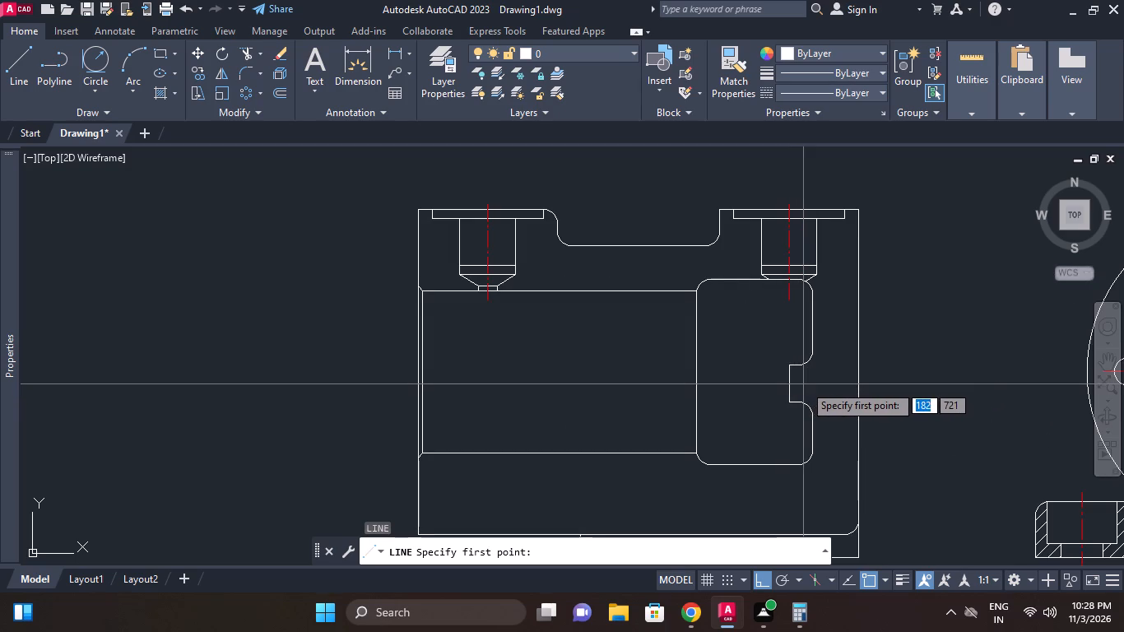
left_click(809, 384)
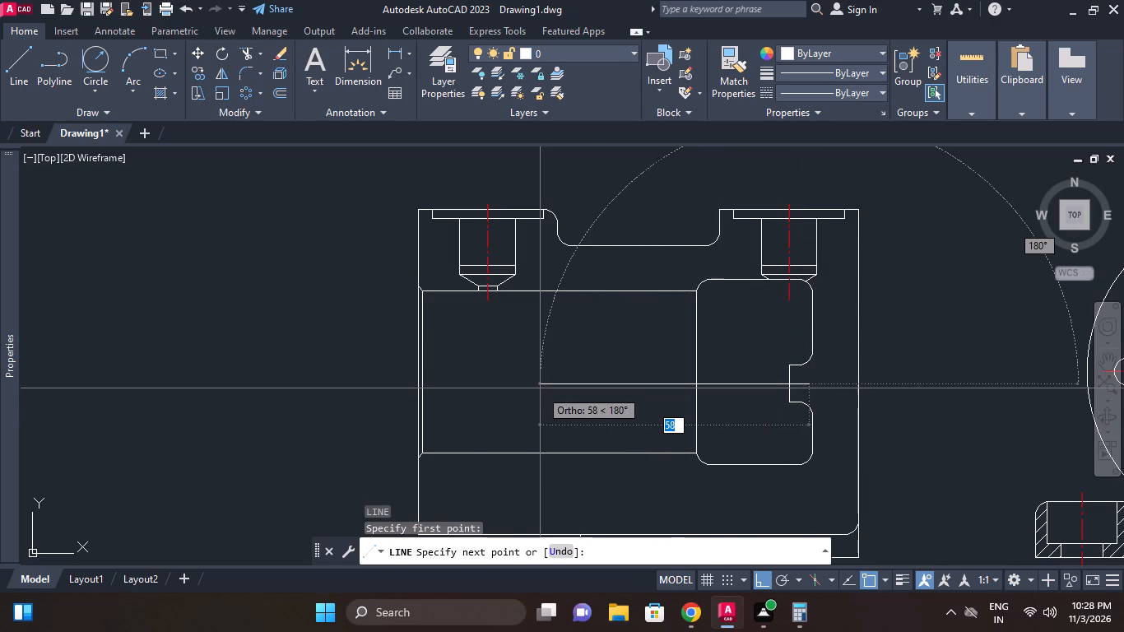
middle_click_drag(551, 389, 610, 390)
scroll(428, 391, "up", 1)
left_click(481, 382)
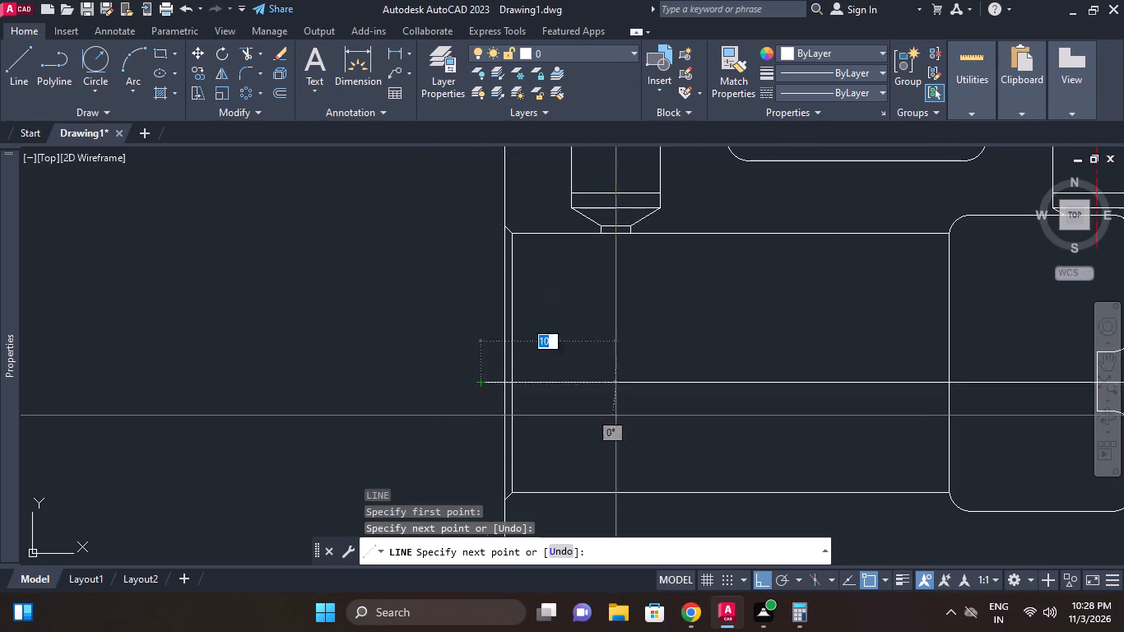
middle_click_drag(599, 414, 392, 361)
key("Escape")
Match the new horizontal axis line's properties to the left stepped hole's red centreline.
middle_click(539, 416)
scroll(537, 415, "down", 1)
scroll(424, 226, "up", 1)
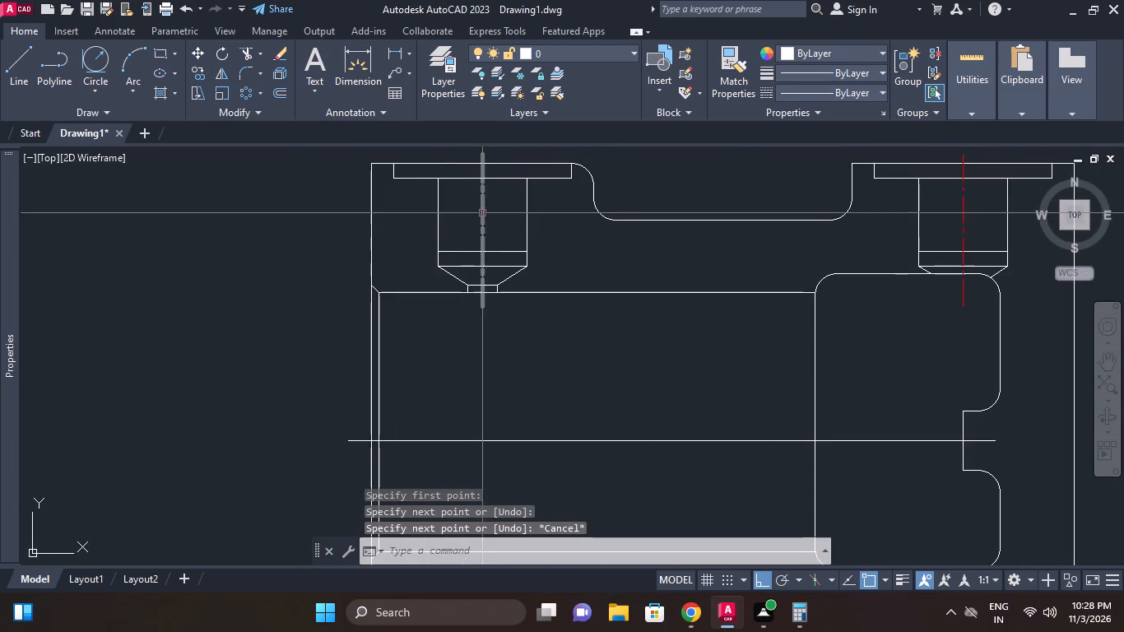
left_click(481, 212)
key("m")
key("a")
key("space")
left_click(563, 413)
left_click(495, 466)
key("Escape")
middle_click_drag(568, 389, 568, 304)
scroll(568, 384, "down", 1)
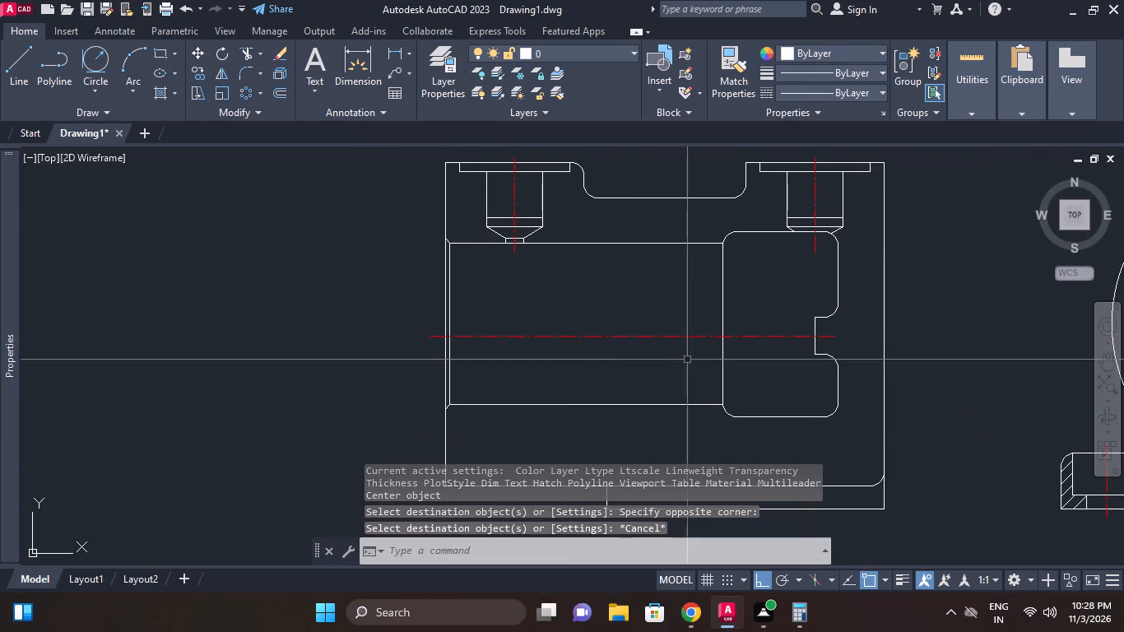
Examine the front, top and side views of the part for details still missing from the front view.
scroll(869, 377, "down", 1)
middle_click_drag(869, 377, 841, 373)
middle_click_drag(828, 365, 750, 374)
scroll(750, 374, "down", 1)
middle_click_drag(791, 371, 683, 286)
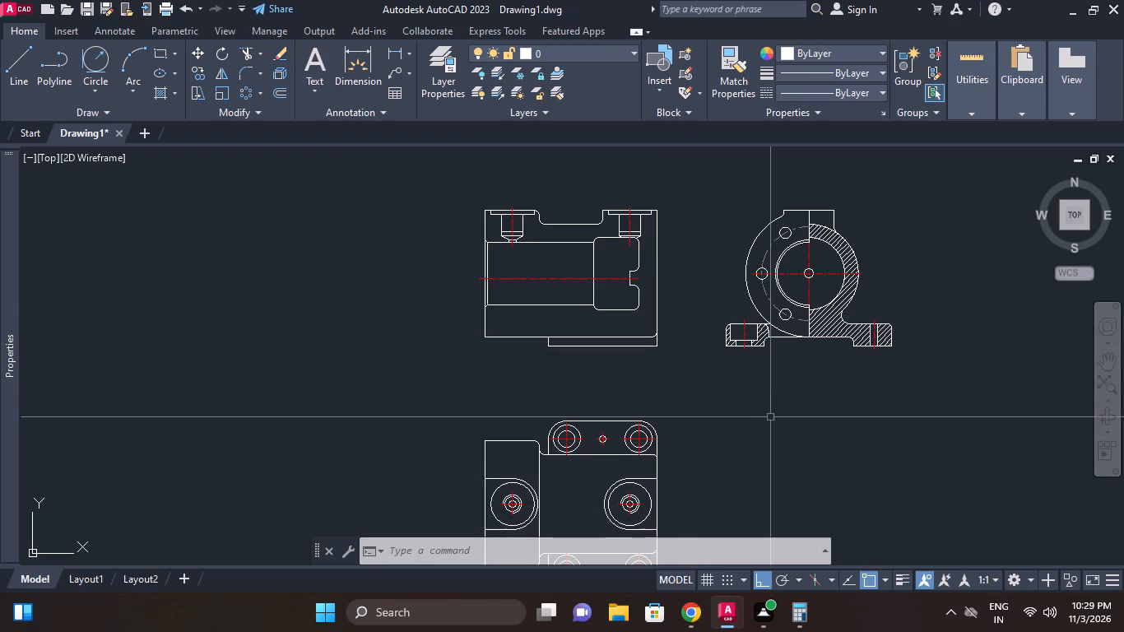
scroll(667, 394, "down", 1)
middle_click(667, 401)
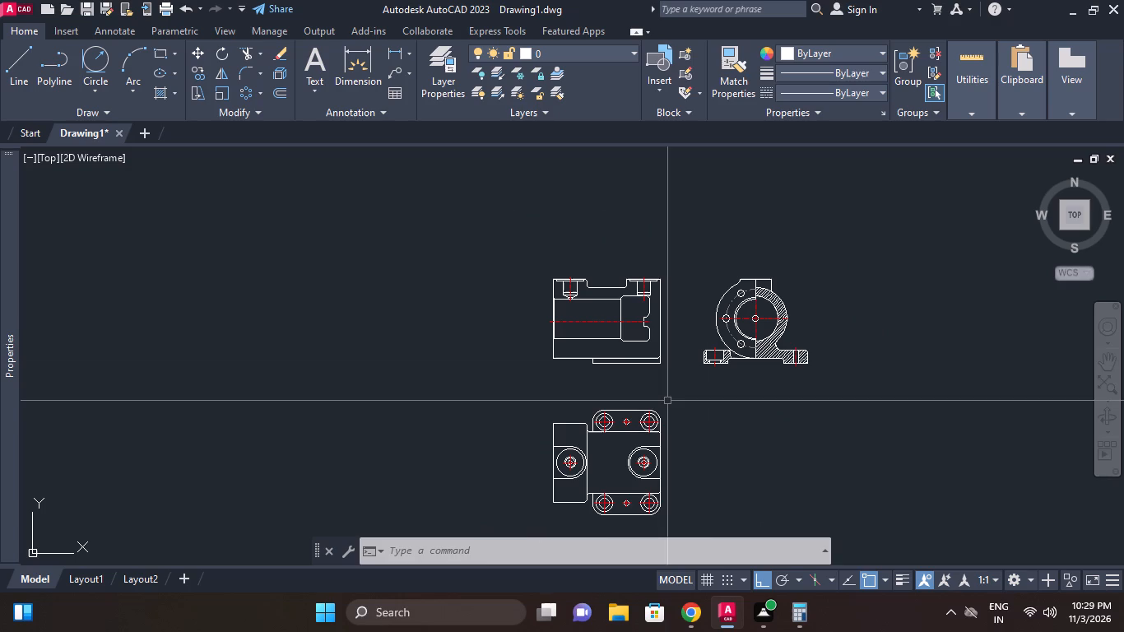
scroll(651, 282, "up", 2)
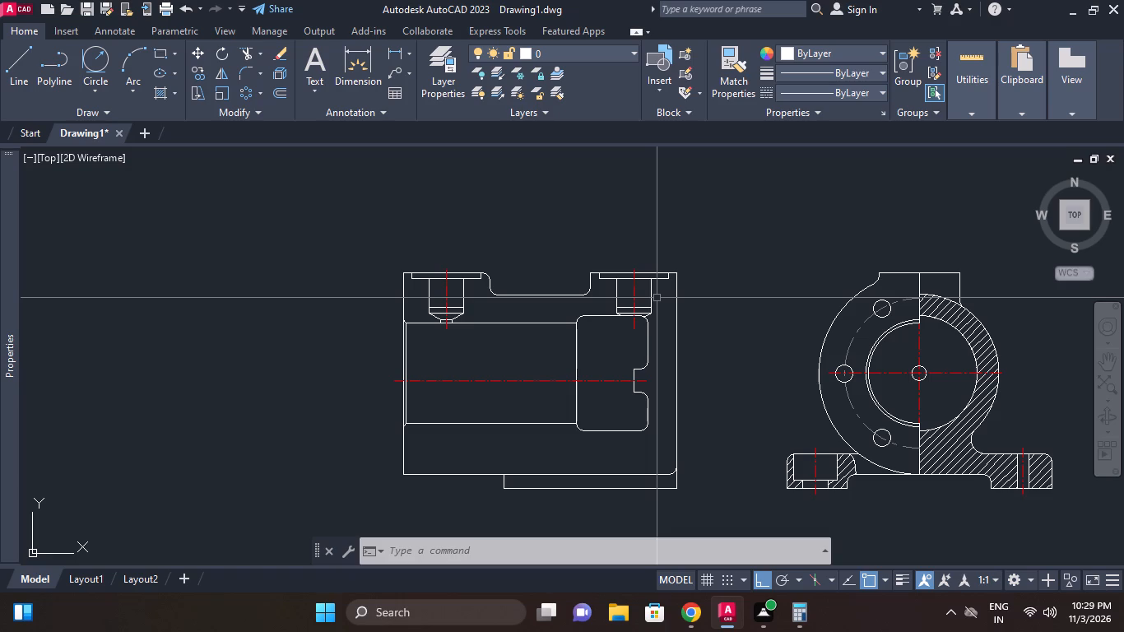
Offset the vertical walls of the front view's left stepped hole outward by 1.
type("o")
key("space")
key("1")
key("space")
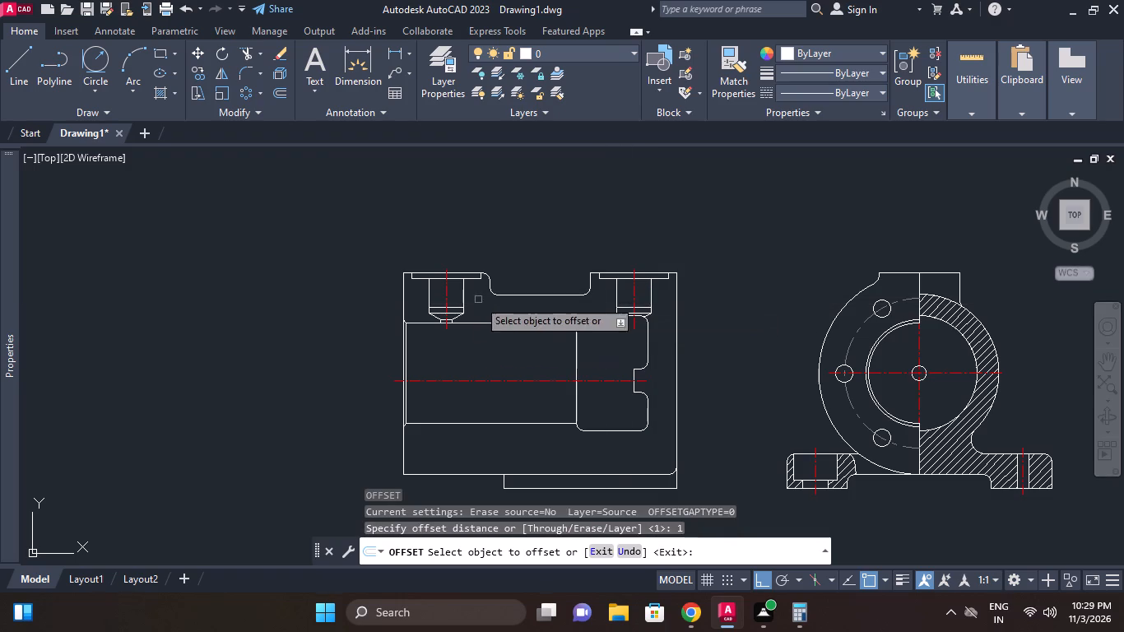
scroll(399, 278, "up", 2)
left_click_drag(472, 332, 465, 325)
left_click(458, 323)
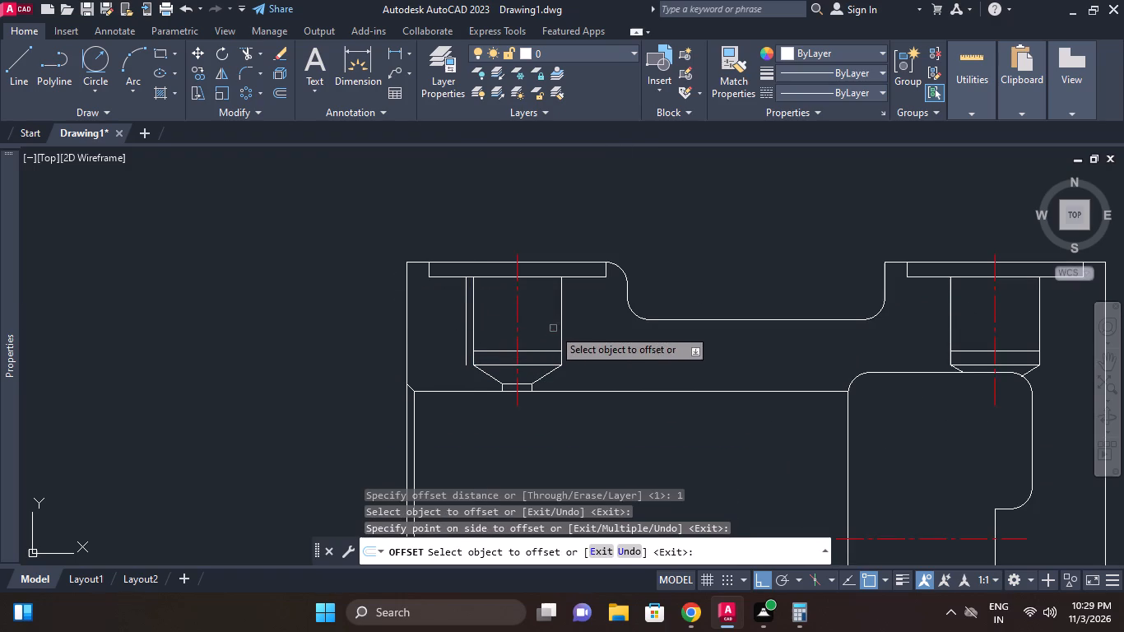
left_click(560, 328)
left_click_drag(564, 327, 579, 327)
left_click(560, 332)
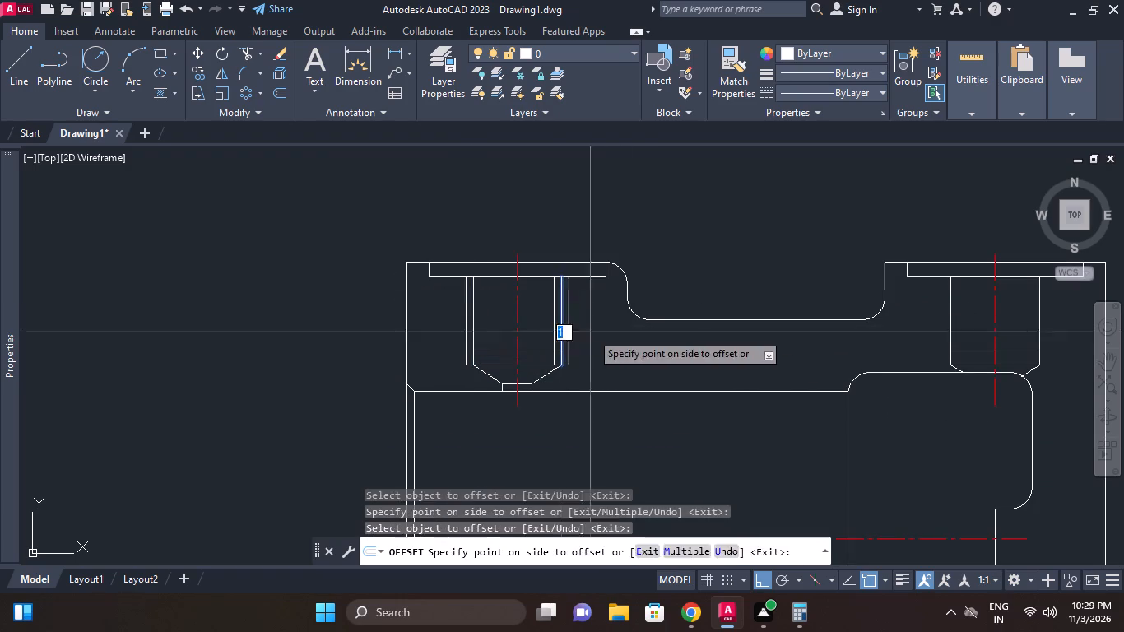
left_click(591, 332)
key("Escape")
Erase the stray offset line just inside the left stepped hole's right wall.
scroll(557, 328, "up", 1)
type("e")
key("space")
left_click(555, 328)
left_click(542, 314)
right_click(542, 314)
middle_click(634, 352)
key("Escape")
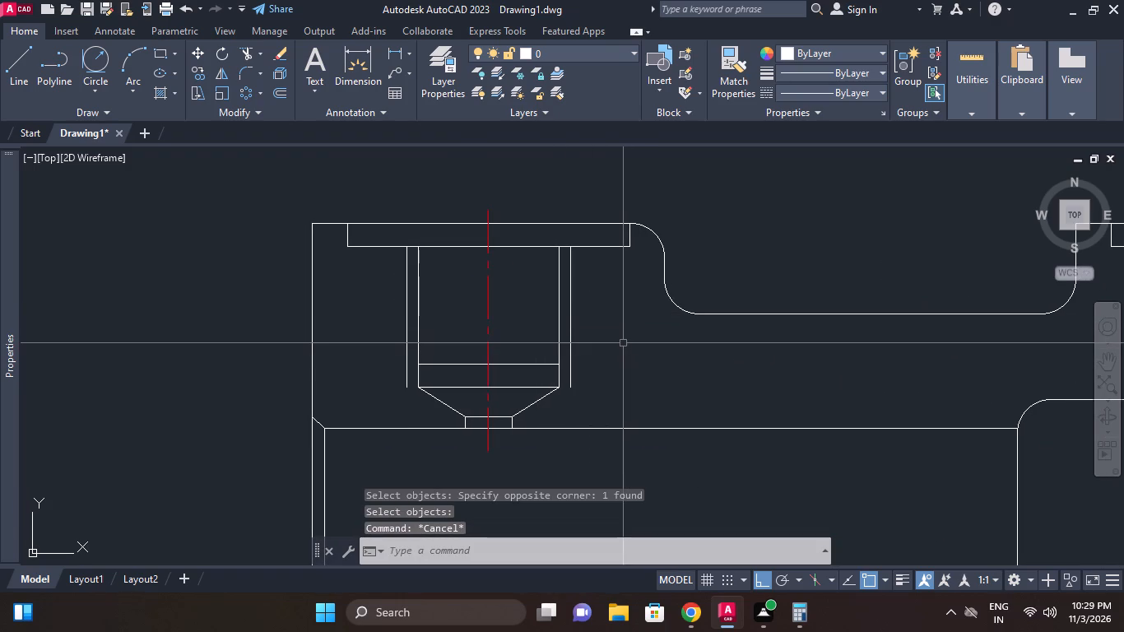
Offset both vertical walls of the front view's right stepped hole outward by 1.
type("o")
key("space")
key("1")
key("space")
scroll(690, 364, "down", 2)
middle_click_drag(676, 363, 588, 345)
scroll(784, 328, "up", 2)
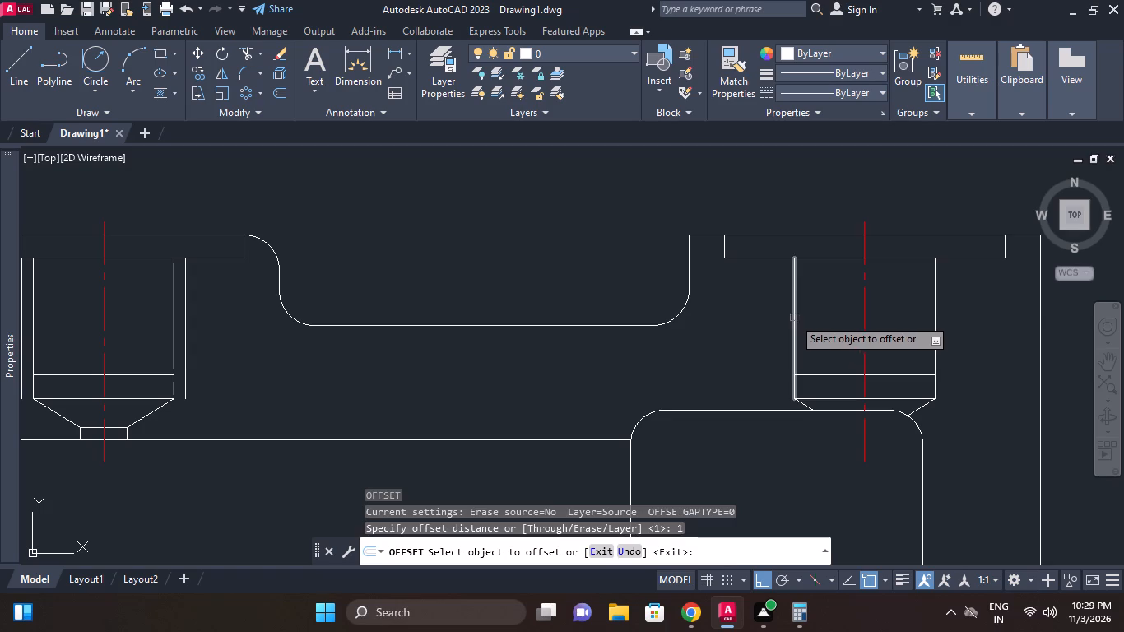
left_click(793, 318)
left_click(745, 305)
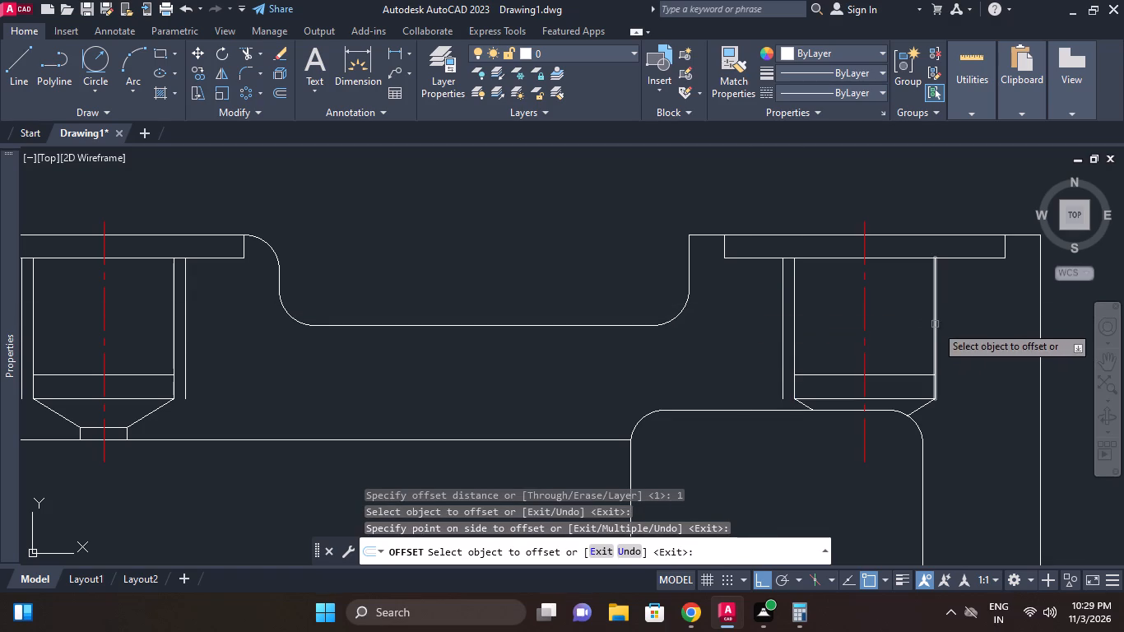
left_click(937, 326)
left_click(957, 323)
key("Escape")
middle_click_drag(921, 343, 908, 343)
key("Escape")
With the four offset lines as boundaries, extend the left hole's upper horizontal depth line to its offset lines on both sides.
key("e")
key("x")
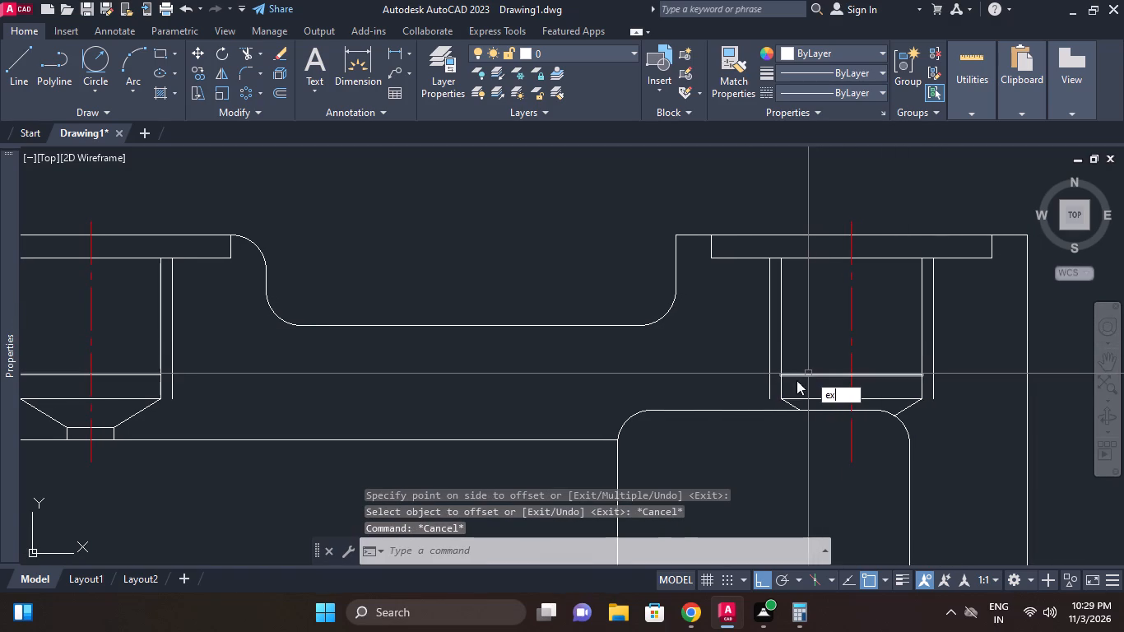
key("space")
left_click(769, 351)
left_click(936, 337)
middle_click_drag(472, 376, 860, 378)
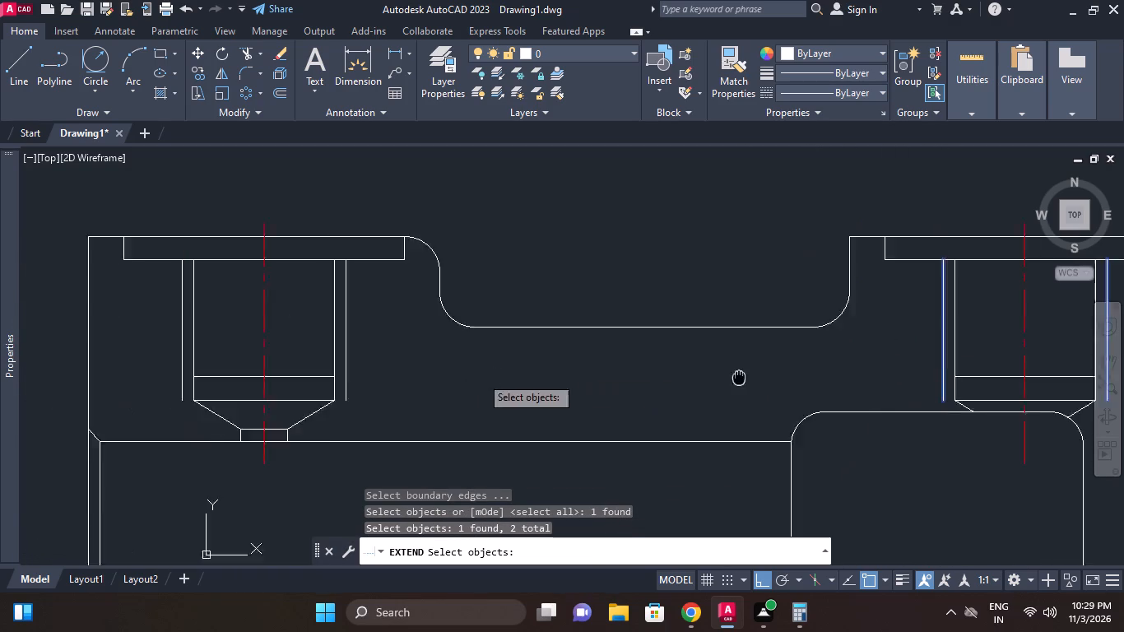
middle_click_drag(860, 378, 875, 378)
left_click(411, 360)
left_click(576, 345)
key("space")
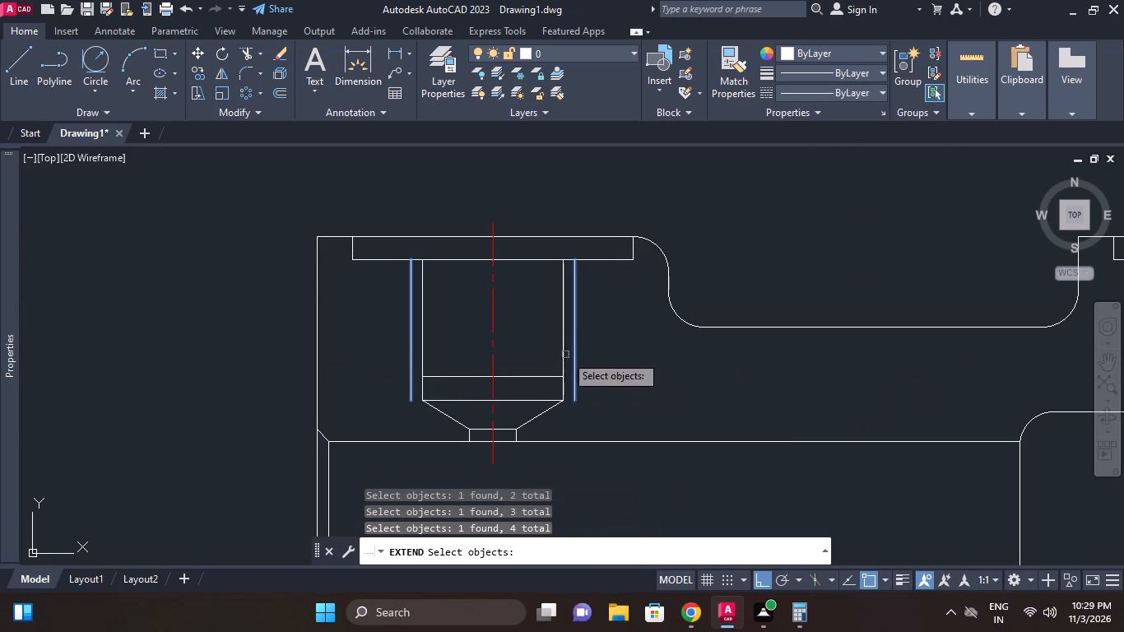
left_click(543, 362)
left_click(543, 378)
left_click(546, 377)
left_click(448, 376)
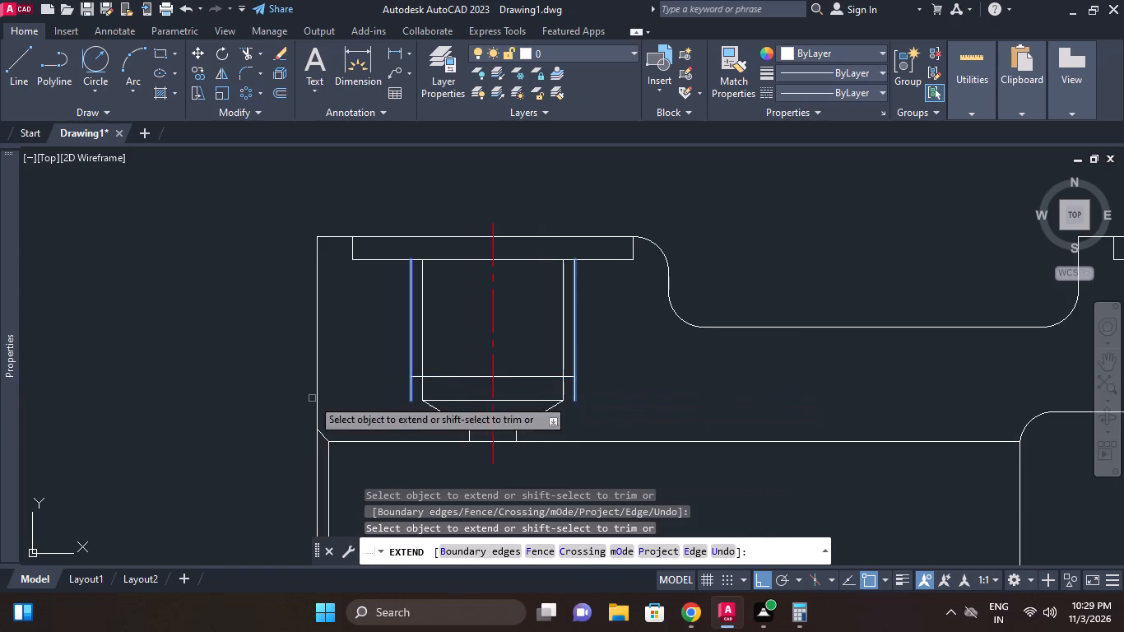
Extend the right hole's upper horizontal depth line to its offset lines on both sides.
middle_click_drag(312, 398, 77, 398)
middle_click_drag(827, 436, 564, 421)
left_click(694, 360)
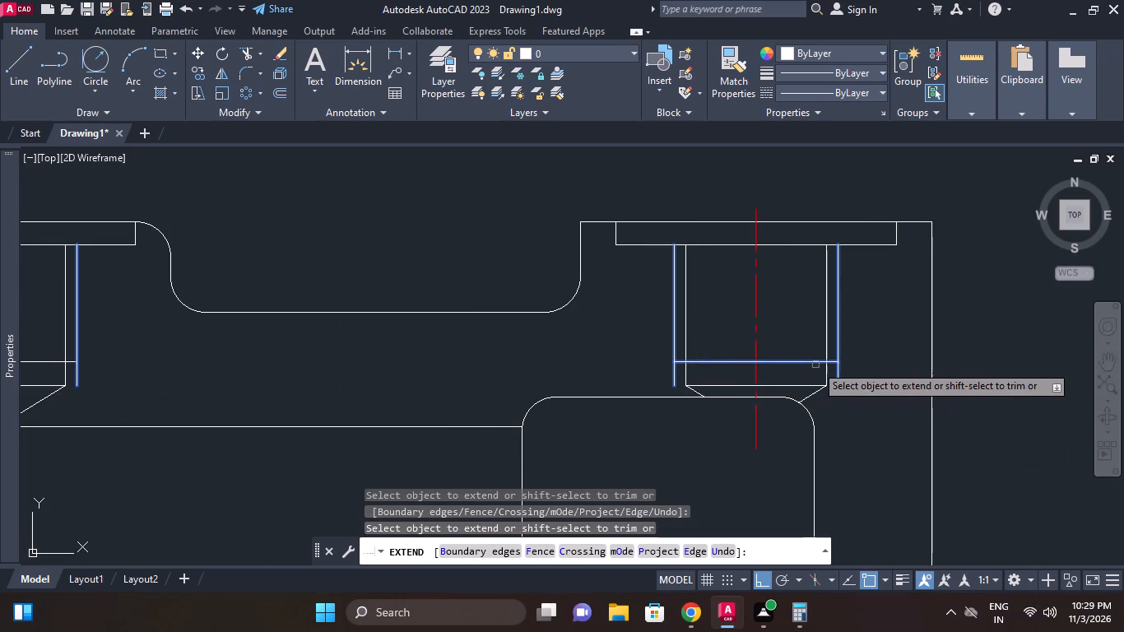
left_click(816, 361)
key("Escape")
middle_click(657, 383)
key("Escape")
middle_click(684, 377)
Trim the ends of the offset lines that project below the extended horizontal depth lines in both stepped holes.
key("t")
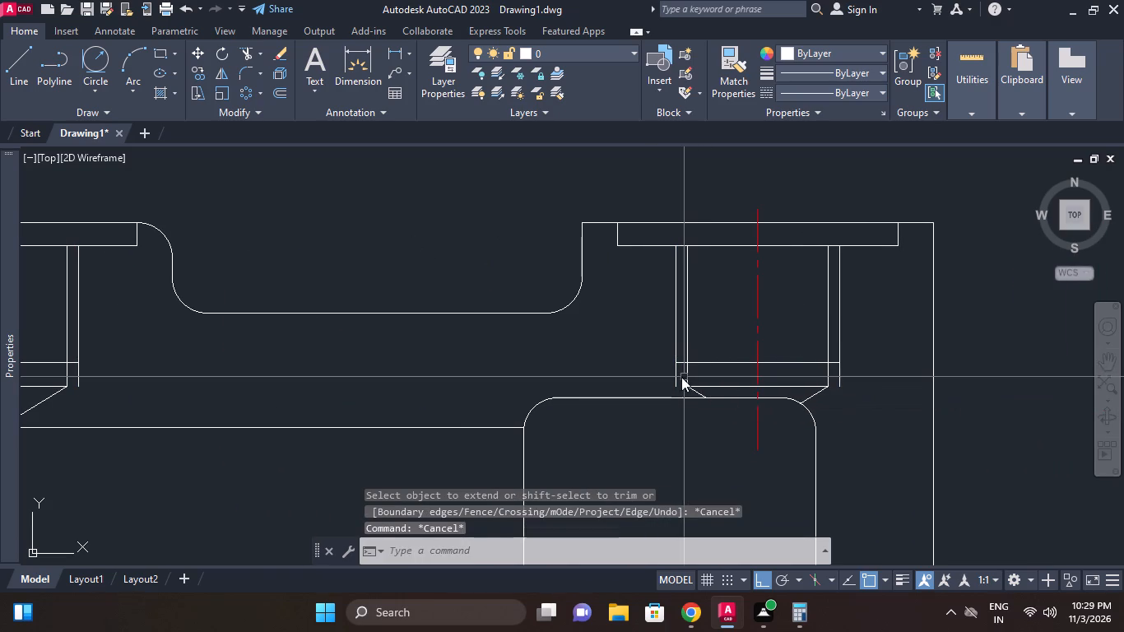
key("r")
key("space")
key("space")
left_click(675, 377)
left_click(840, 378)
middle_click_drag(918, 404, 1102, 392)
middle_click_drag(477, 394, 862, 400)
scroll(439, 387, "up", 1)
left_click(563, 361)
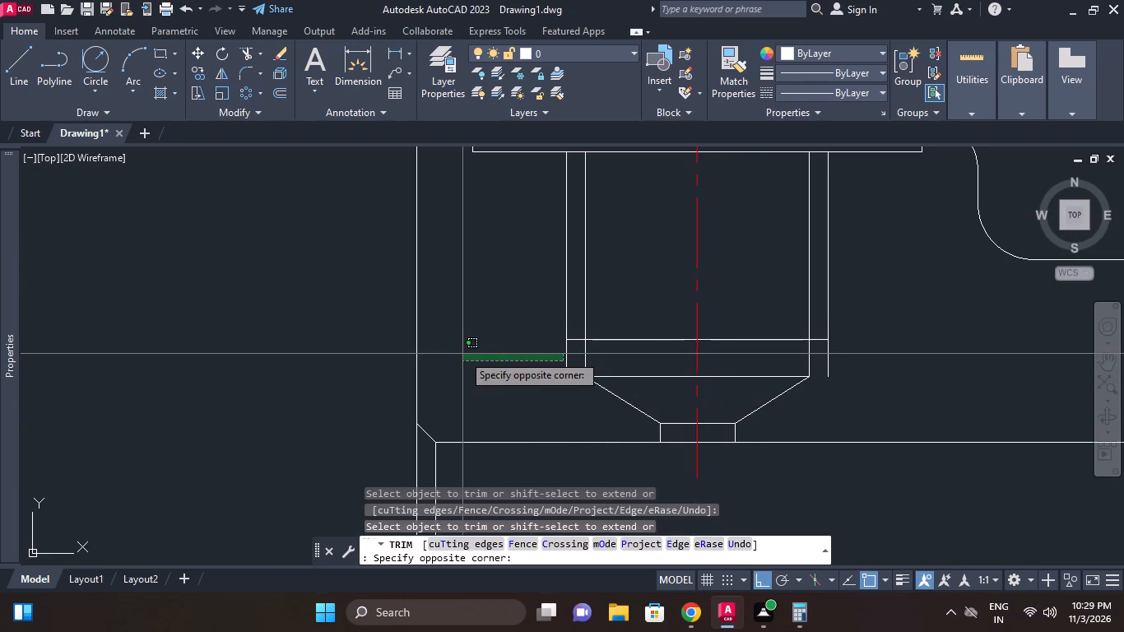
left_click(492, 354)
left_click(565, 355)
left_click(828, 349)
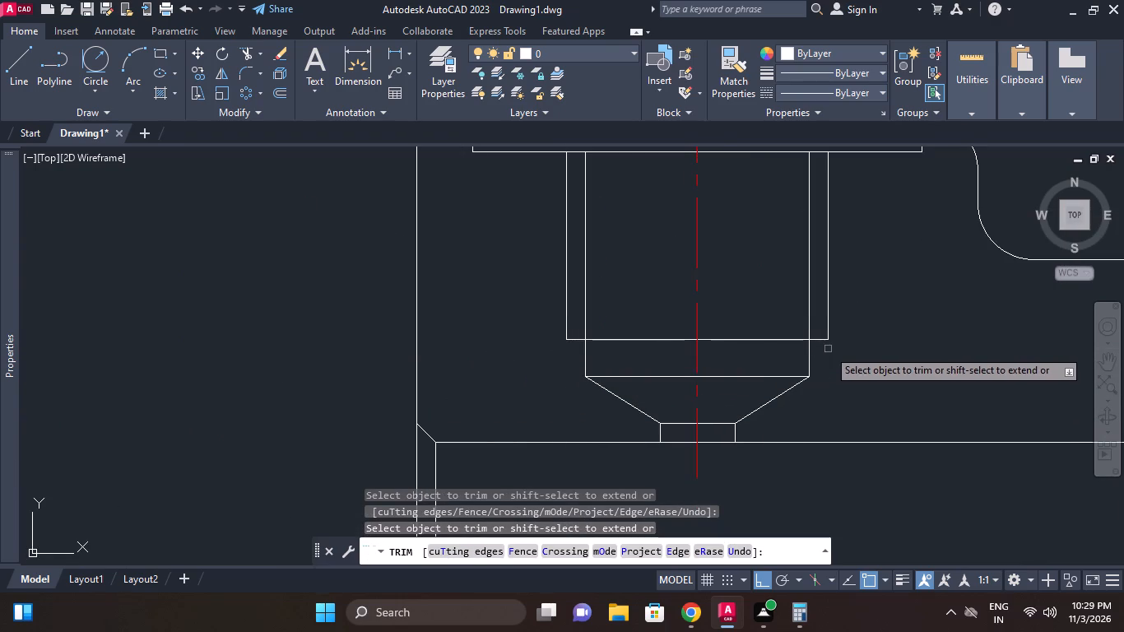
key("Escape")
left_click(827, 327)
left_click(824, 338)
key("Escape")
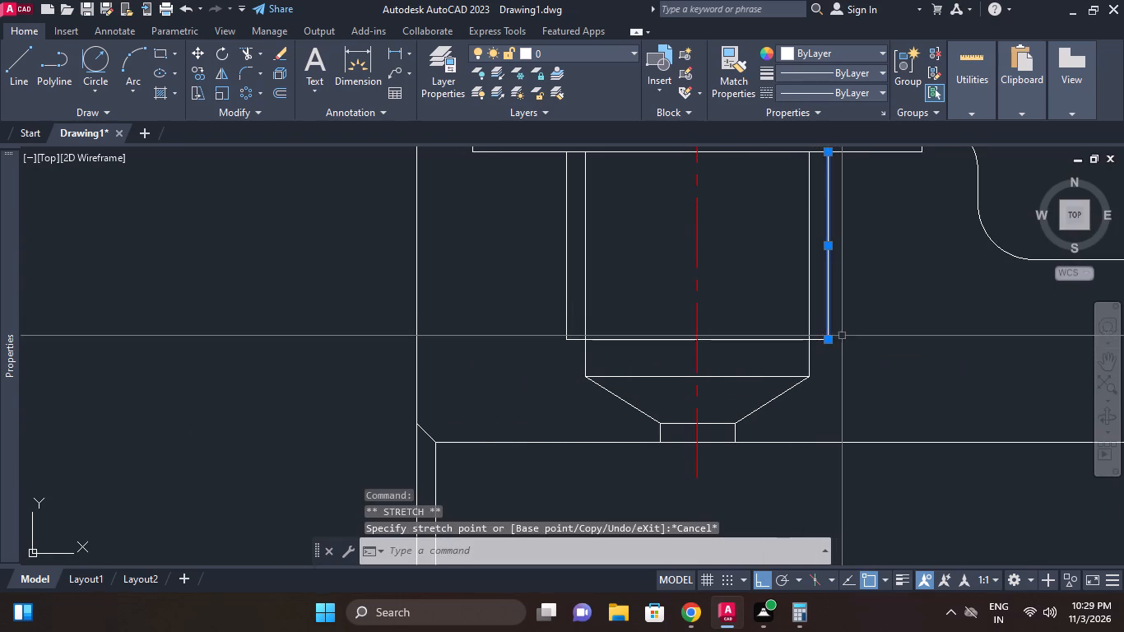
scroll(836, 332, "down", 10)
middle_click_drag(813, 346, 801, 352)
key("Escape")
Match the left hole's two outer offset lines and extended depth line to the properties of the side view's dash-dot bolt circle arc.
middle_click_drag(786, 306, 719, 351)
scroll(870, 328, "up", 3)
scroll(810, 228, "up", 3)
middle_click_drag(809, 243, 809, 302)
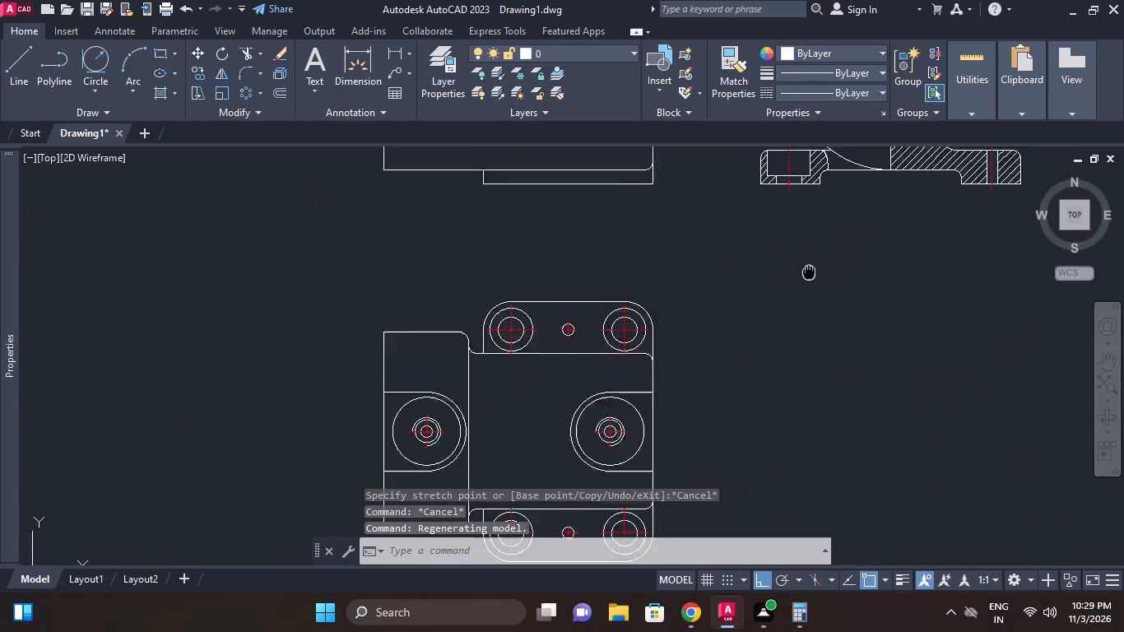
middle_click_drag(809, 302, 830, 366)
scroll(846, 234, "up", 1)
left_click(848, 214)
left_click(847, 197)
left_click(851, 194)
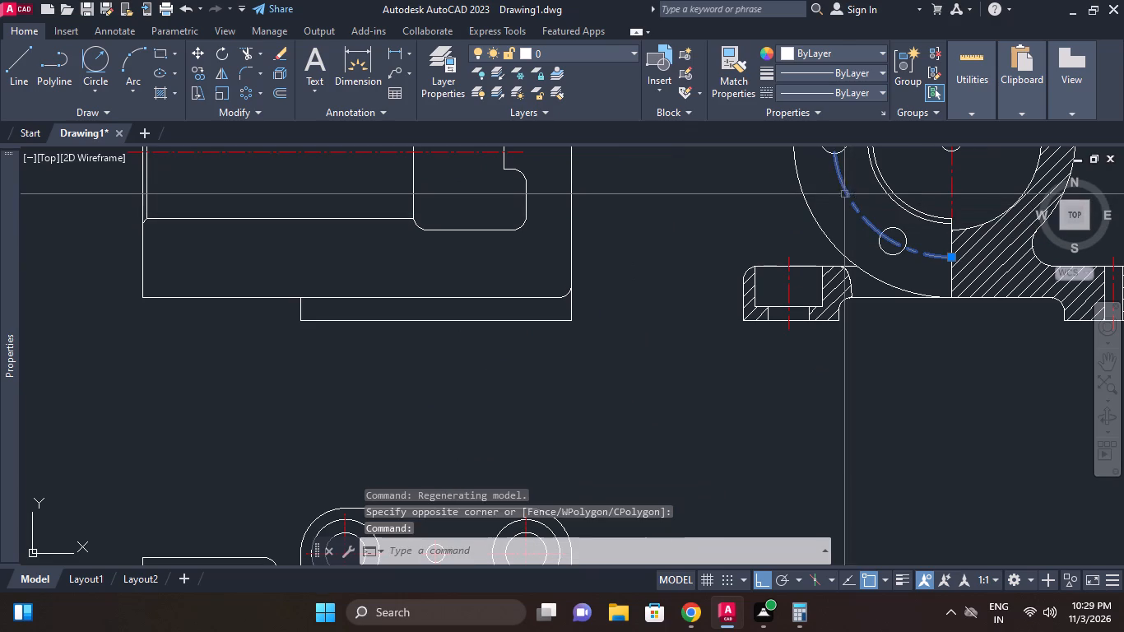
type("ma")
key("space")
scroll(663, 328, "down", 2)
middle_click_drag(675, 336, 802, 421)
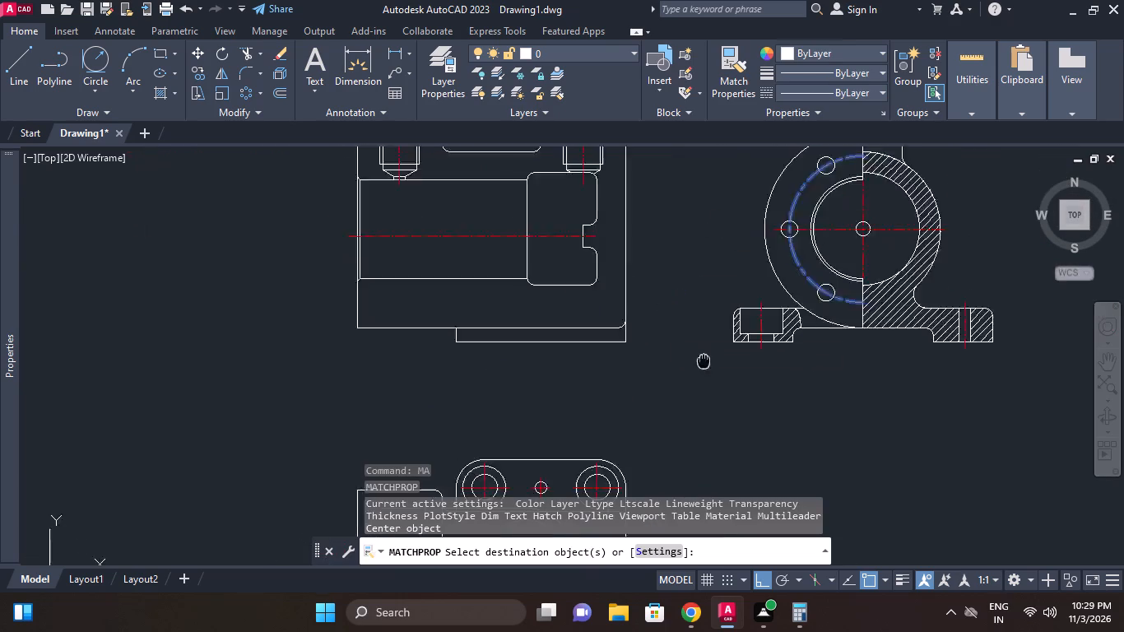
middle_click_drag(802, 421, 846, 447)
scroll(556, 315, "up", 2)
scroll(592, 316, "down", 2)
middle_click_drag(606, 323, 618, 319)
scroll(565, 322, "up", 1)
scroll(601, 313, "down", 1)
middle_click_drag(606, 311, 615, 299)
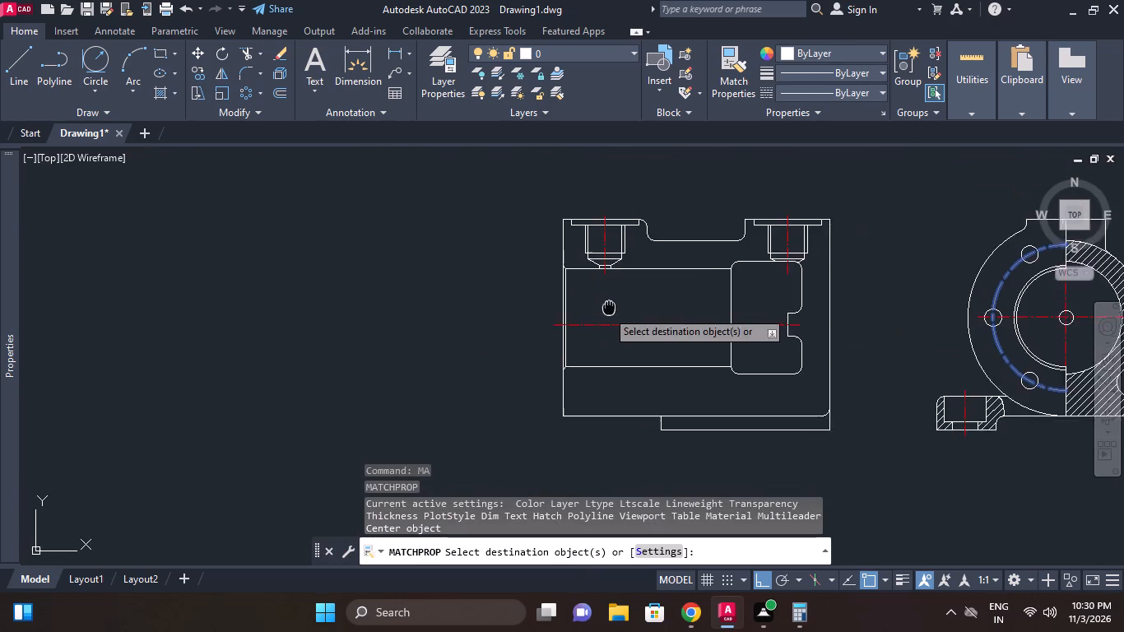
middle_click_drag(615, 299, 599, 269)
scroll(593, 211, "up", 3)
left_click(564, 211)
left_click(530, 206)
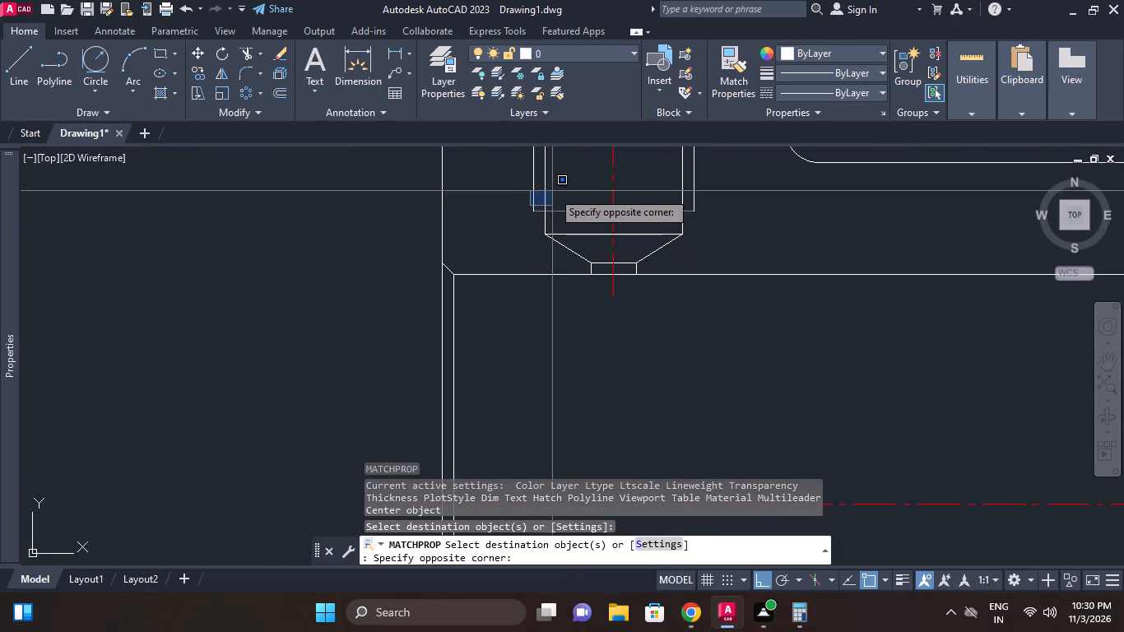
left_click(534, 179)
left_click(533, 174)
middle_click_drag(567, 268, 534, 329)
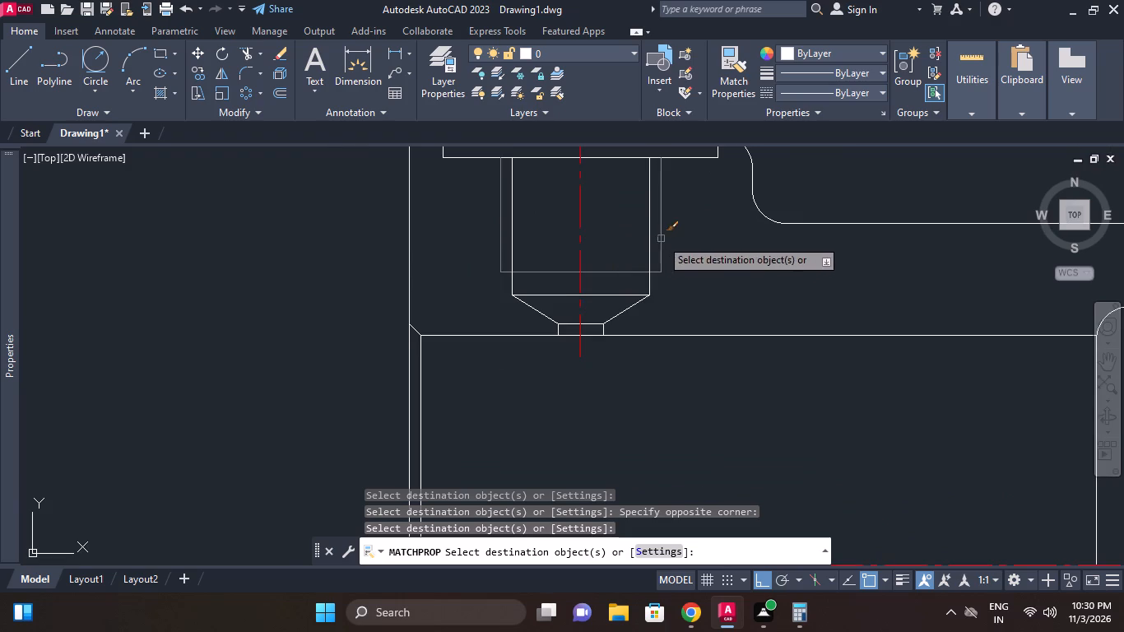
left_click(661, 239)
Match the right hole's two outer offset lines and extended depth line to the same bolt circle arc properties.
scroll(780, 294, "down", 1)
middle_click_drag(780, 294, 388, 353)
scroll(756, 293, "up", 1)
double_click(795, 313)
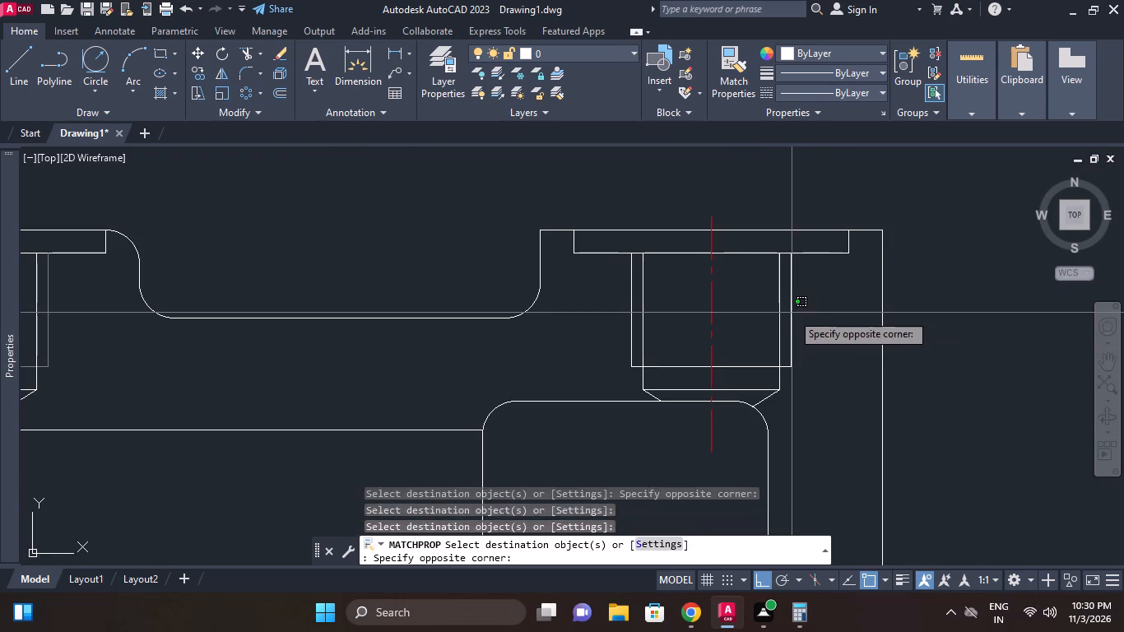
left_click(788, 325)
left_click(768, 365)
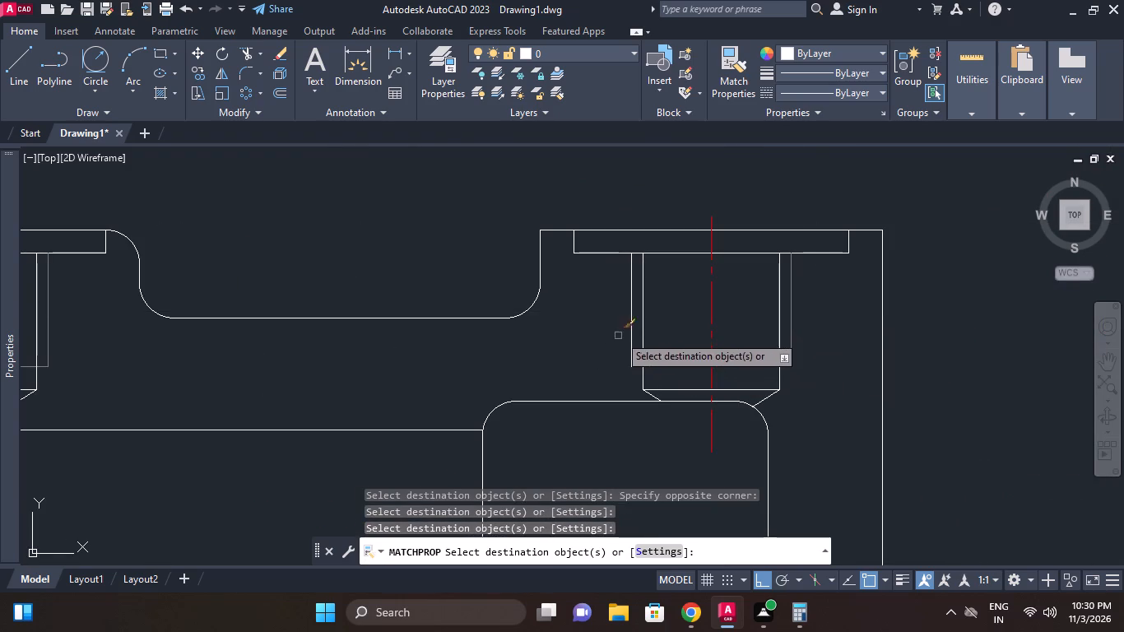
left_click(631, 331)
key("Escape")
Review the complete layout of the front, side and top views.
scroll(855, 315, "down", 1)
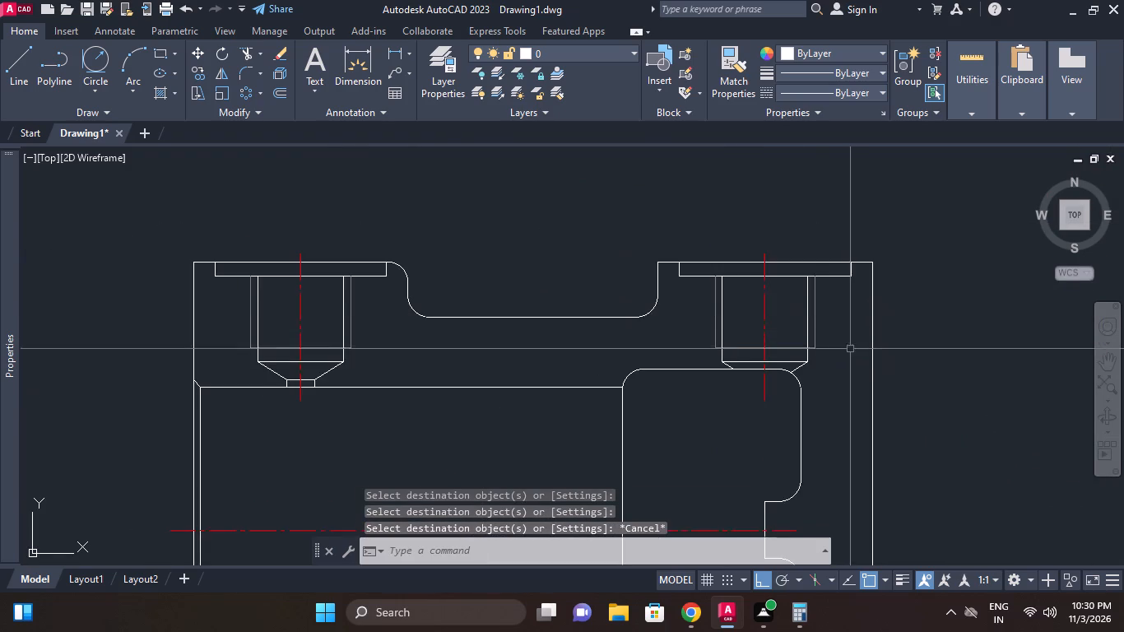
middle_click_drag(850, 350, 859, 335)
scroll(946, 365, "down", 1)
middle_click_drag(945, 365, 865, 324)
scroll(945, 365, "down", 2)
middle_click_drag(871, 367, 765, 318)
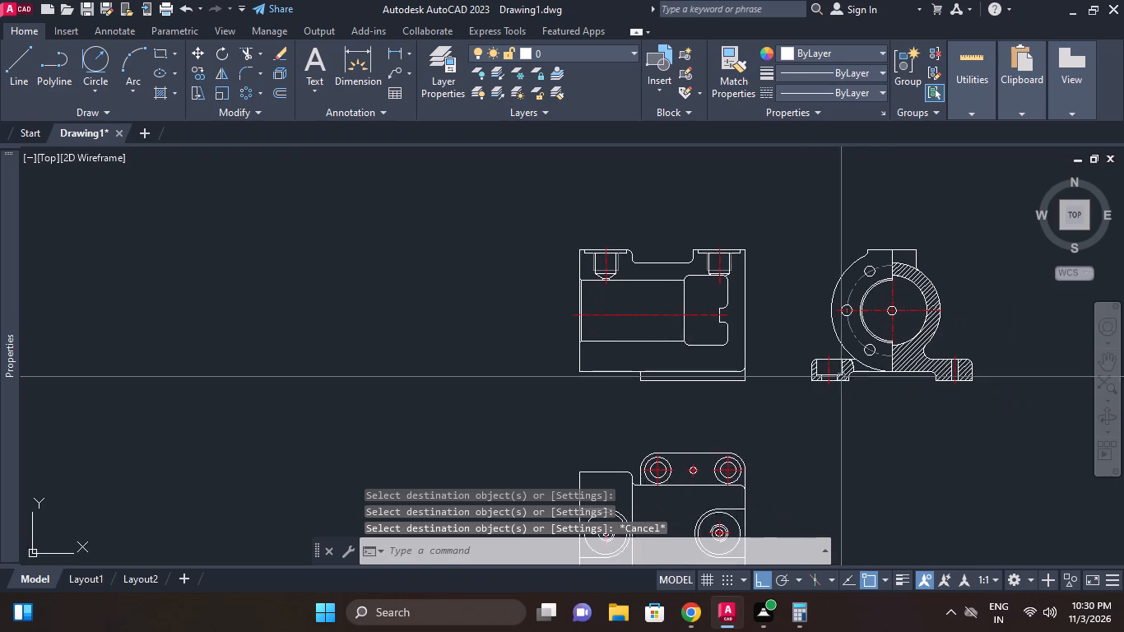
middle_click_drag(841, 377, 820, 319)
scroll(815, 325, "down", 1)
middle_click_drag(780, 365, 764, 323)
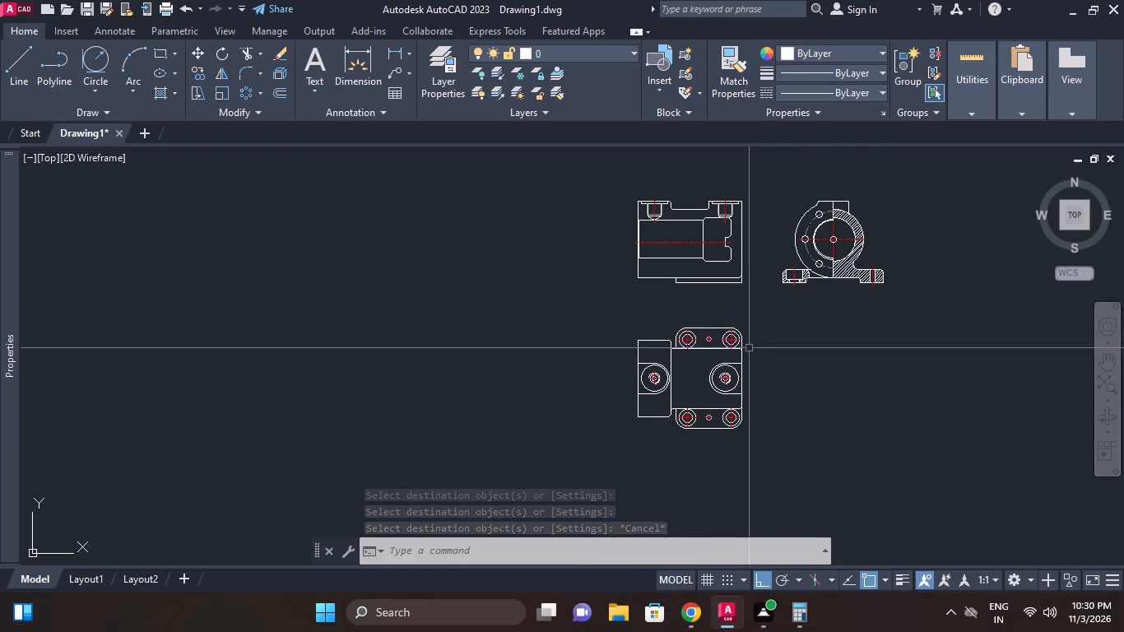
Save the drawing as PART_36 in the fuji_Work folder, including a repeat save under that name.
key("ctrl+s")
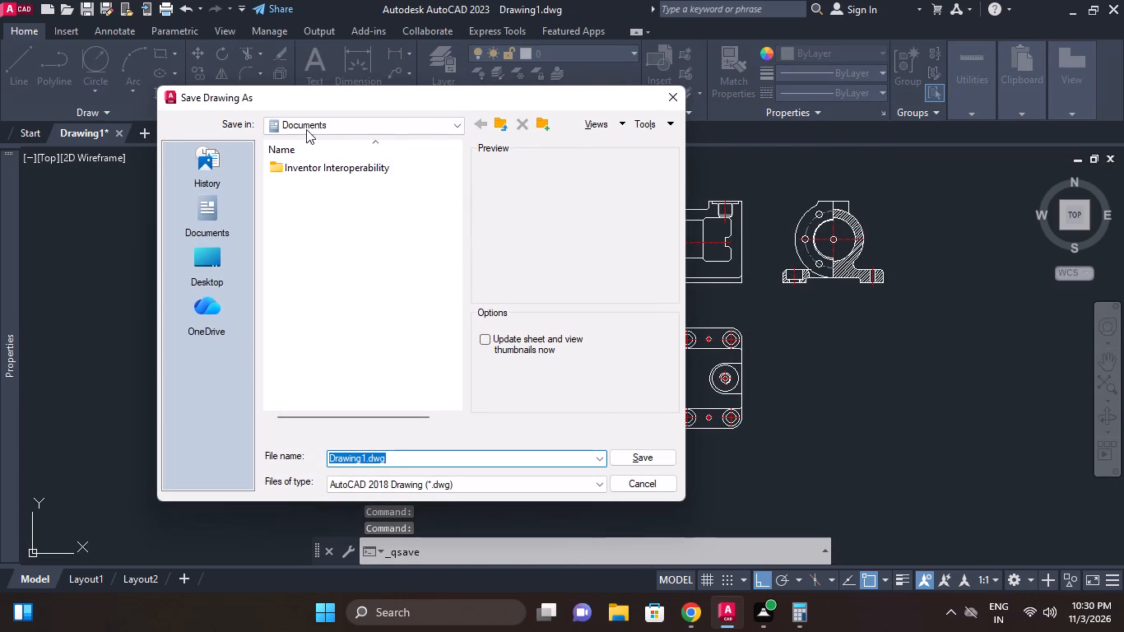
left_click(309, 125)
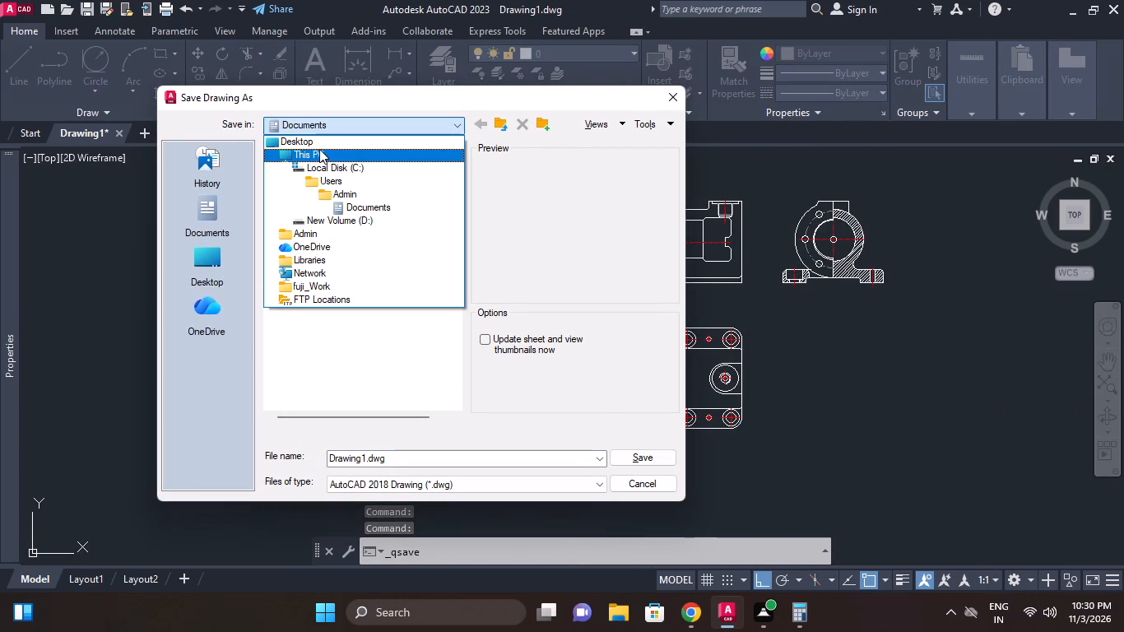
left_click(314, 286)
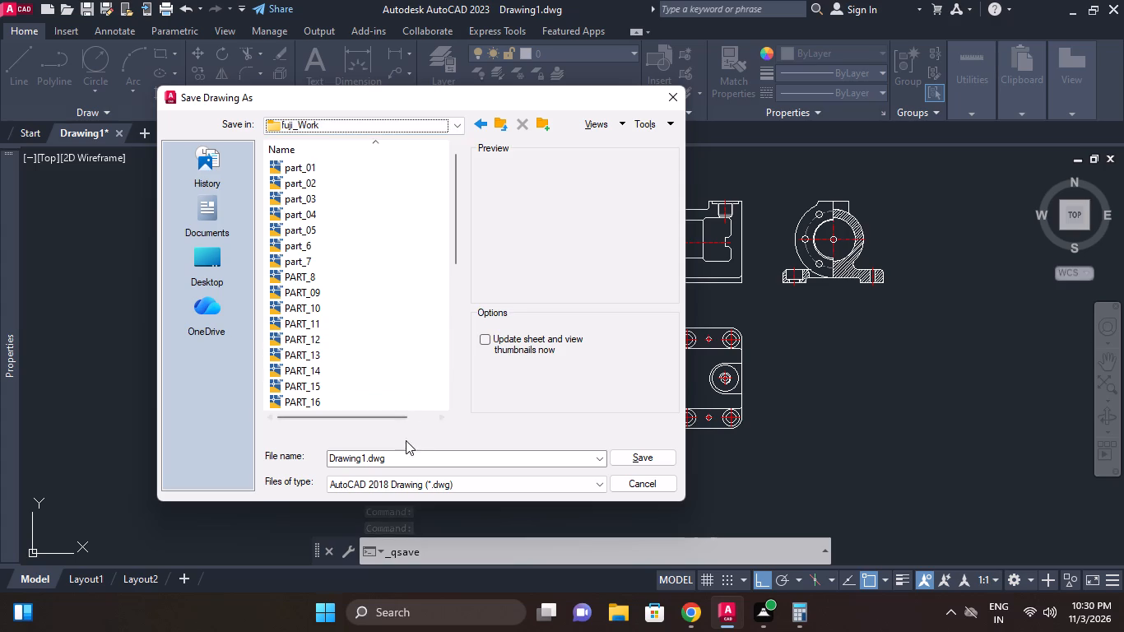
scroll(362, 362, "down", 12)
left_click(343, 402)
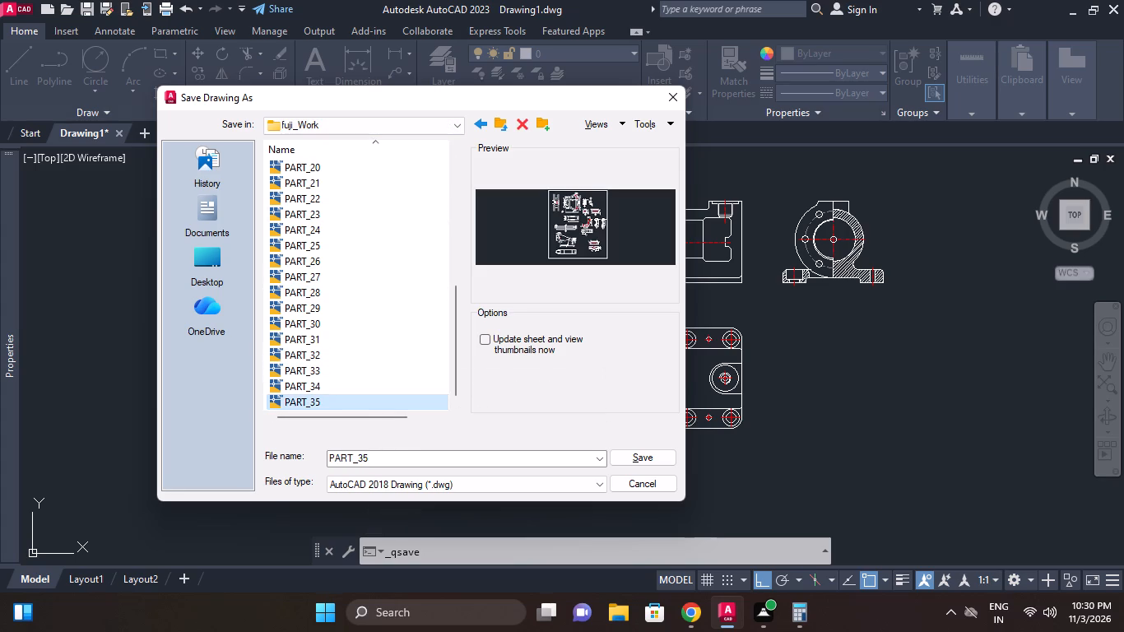
triple_click(420, 462)
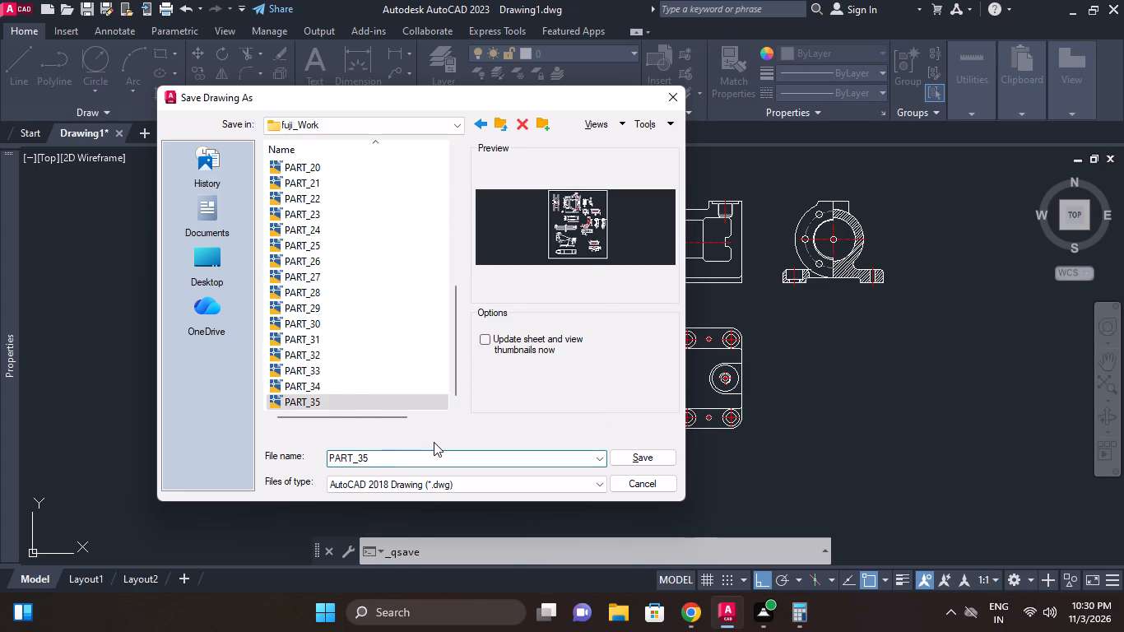
key("BackSpace")
key("6")
key("Return")
scroll(434, 442, "up", 1)
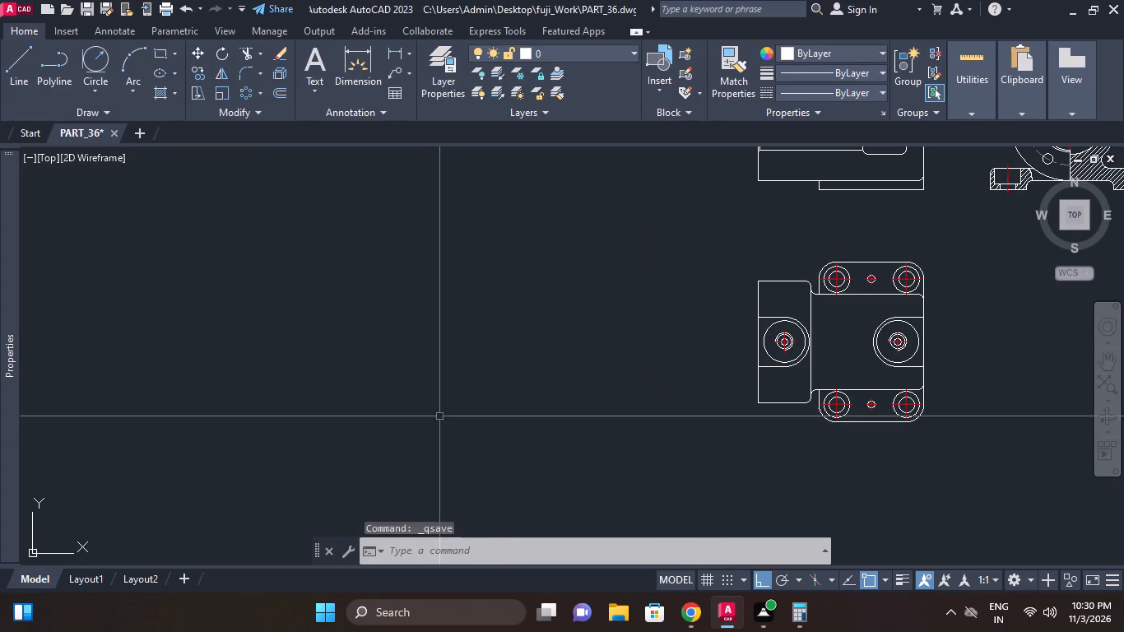
key("ctrl+s")
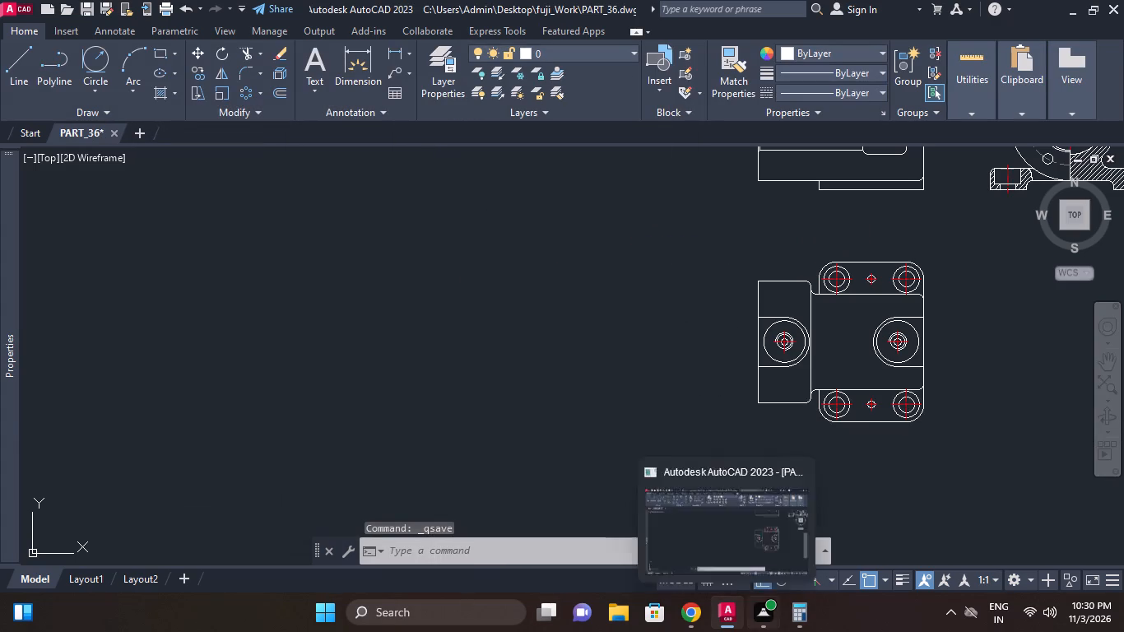
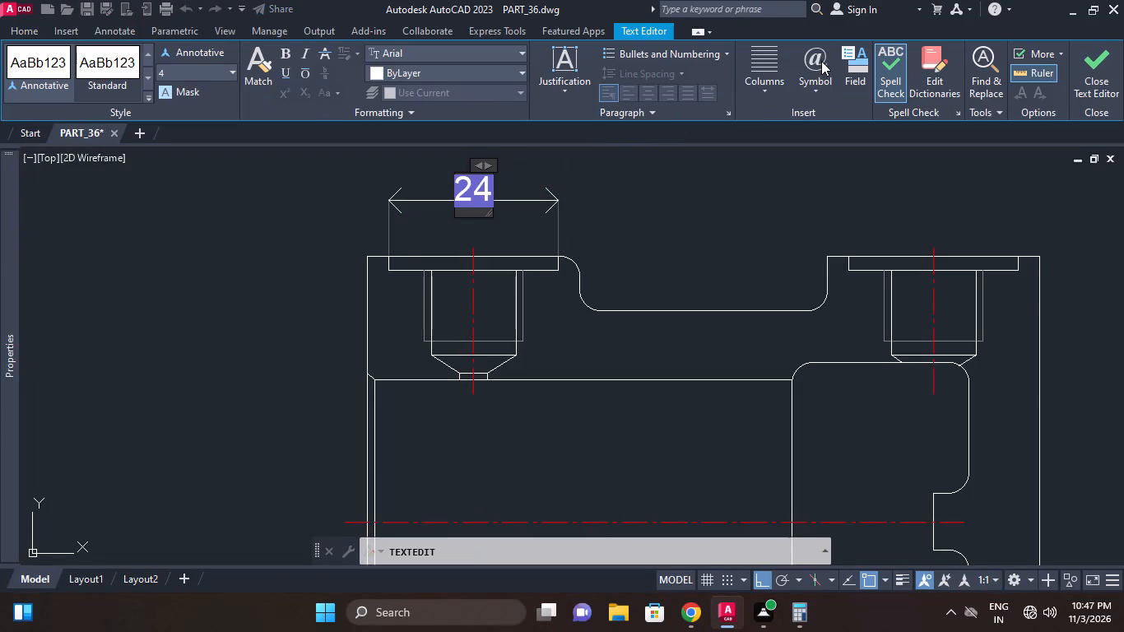
Add a diameter symbol before the 24 dimension above the left hole and finish editing the text.
left_click(817, 88)
left_click(828, 161)
left_click(677, 199)
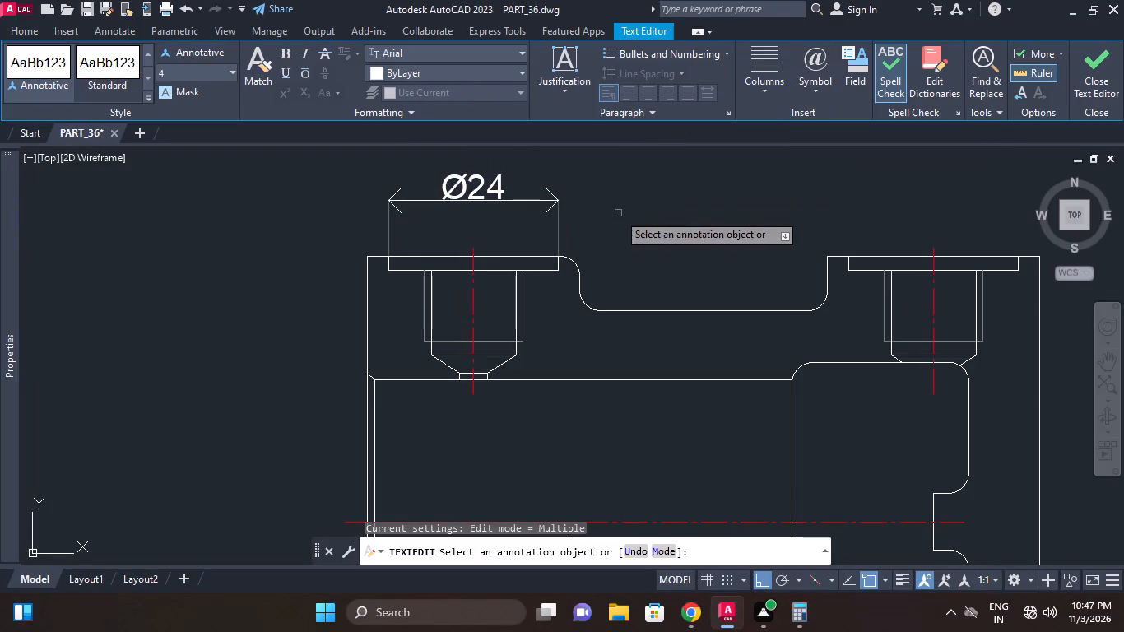
right_click(671, 213)
left_click(732, 218)
Add a vertical linear dimension for the left hole's counterbore depth, placed outside the front view's left edge.
left_click(10, 61)
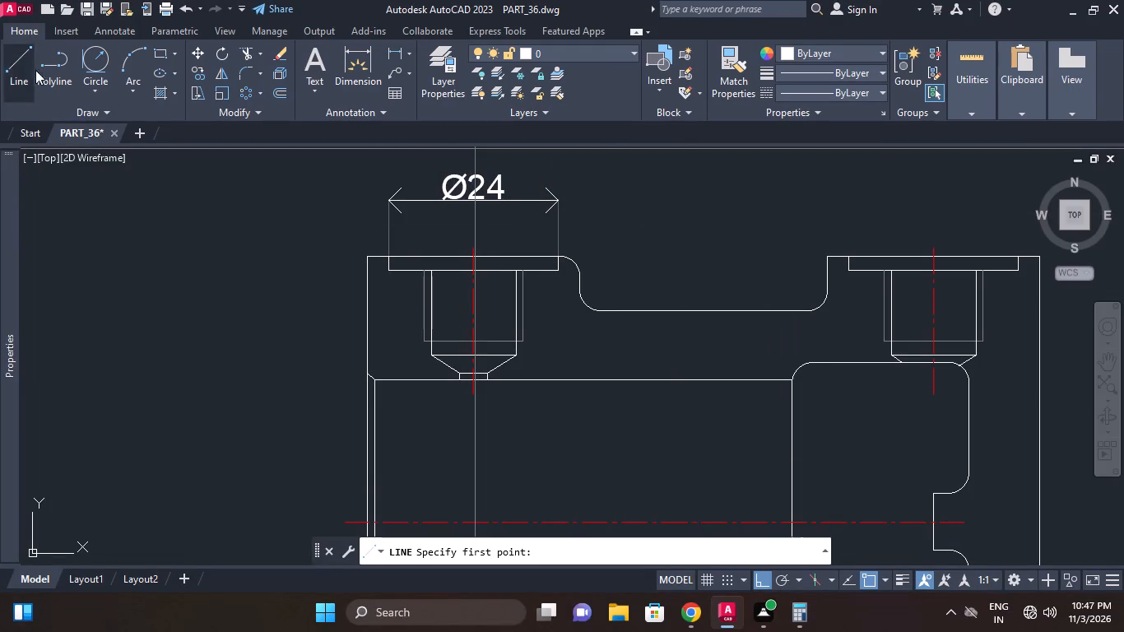
left_click(394, 58)
middle_click_drag(348, 197, 353, 190)
scroll(374, 259, "up", 1)
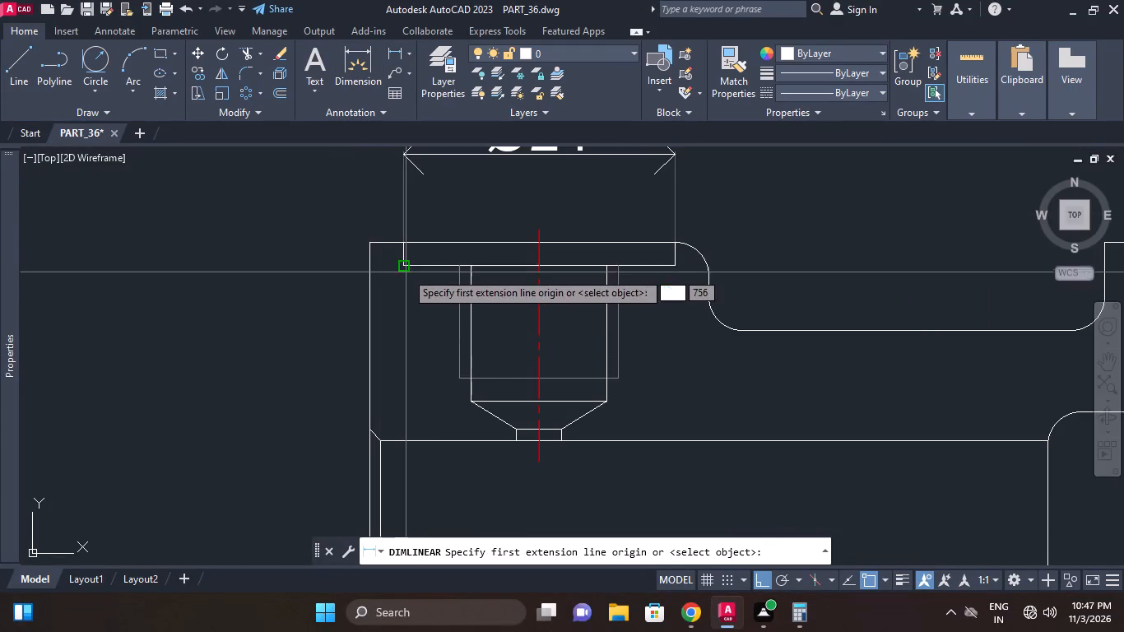
left_click(404, 265)
left_click(370, 239)
left_click(286, 261)
Add a vertical linear dimension for the left hole's straight bore depth, from the counterbore floor to the start of the cone.
scroll(318, 249, "down", 1)
middle_click_drag(320, 249, 332, 244)
right_click(342, 222)
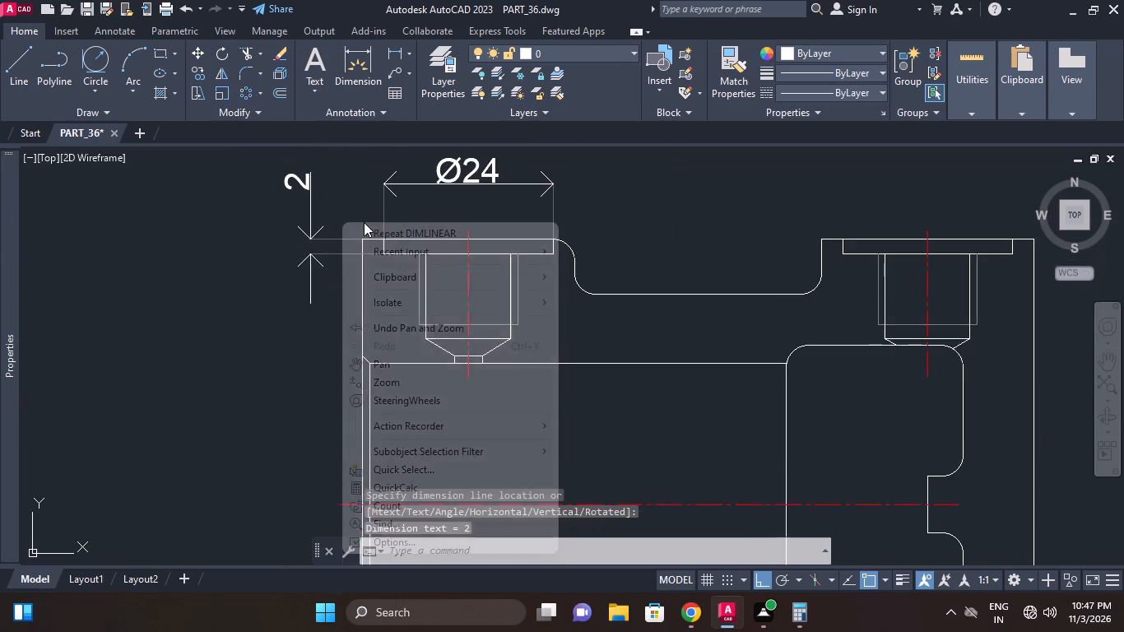
left_click(393, 229)
middle_click_drag(369, 258, 397, 211)
left_click(412, 208)
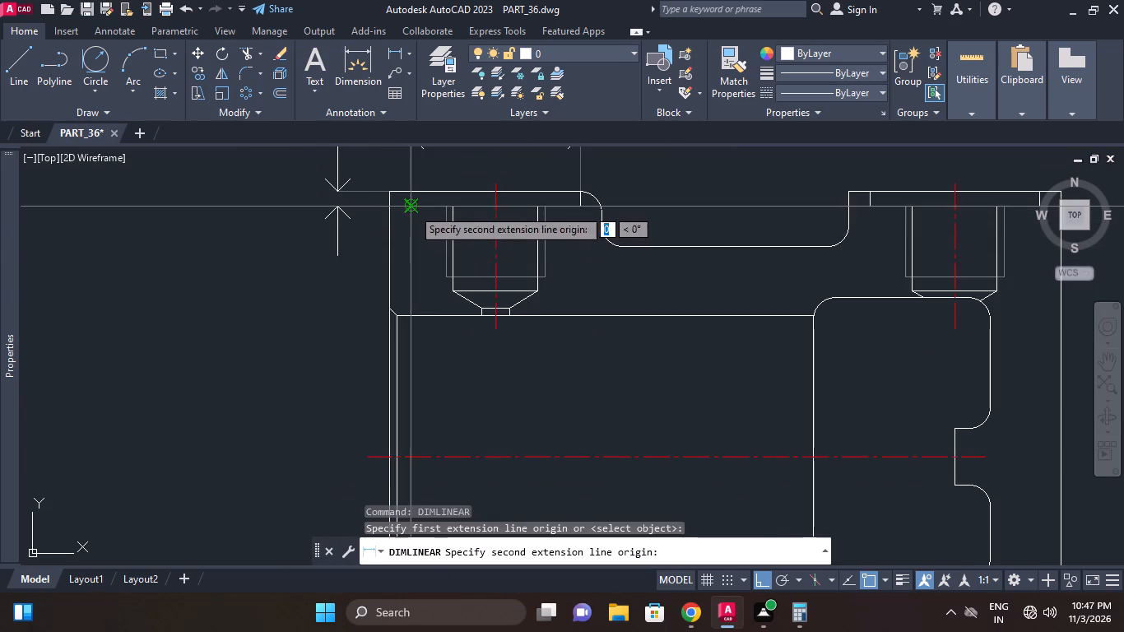
middle_click_drag(364, 301, 379, 187)
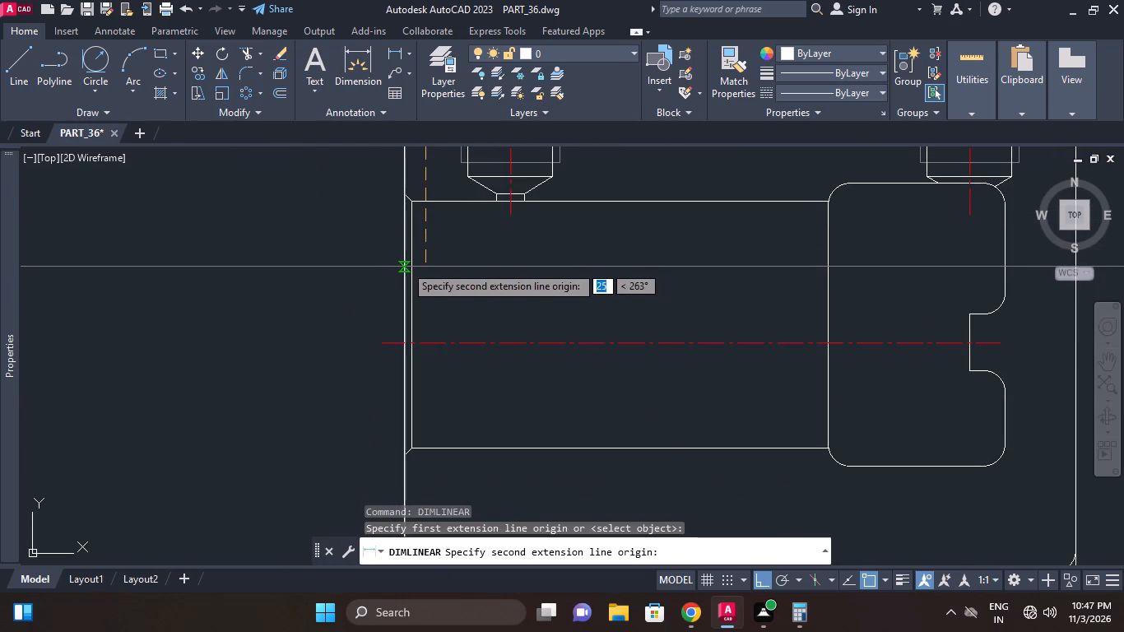
middle_click_drag(411, 252, 414, 321)
left_click(474, 245)
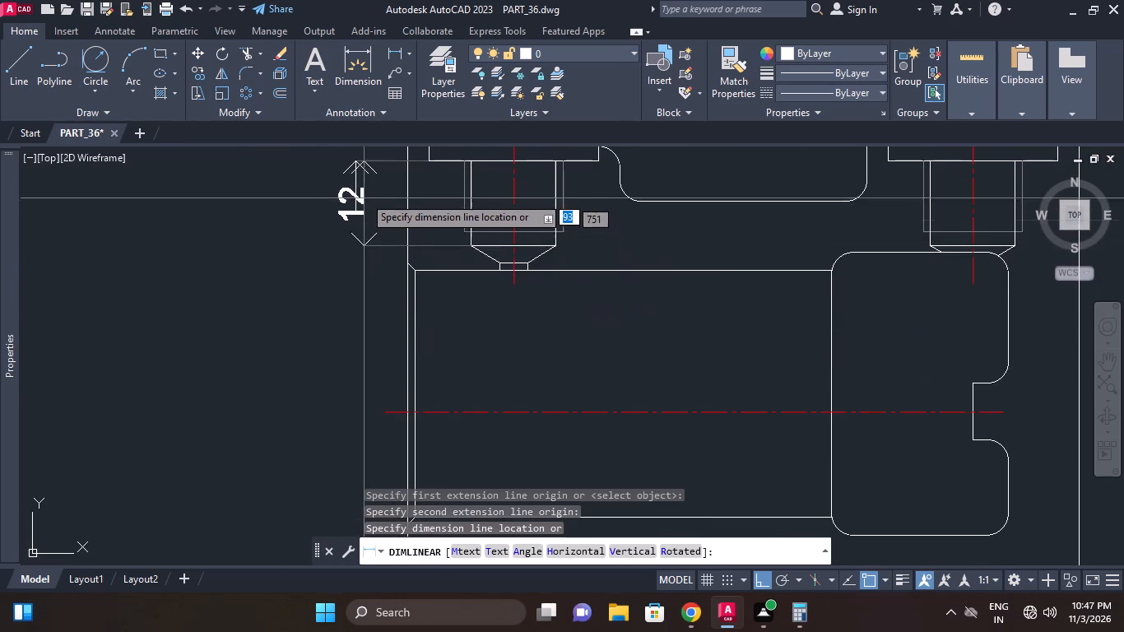
scroll(362, 189, "up", 2)
middle_click_drag(362, 240, 363, 269)
middle_click_drag(337, 168, 337, 310)
left_click(341, 286)
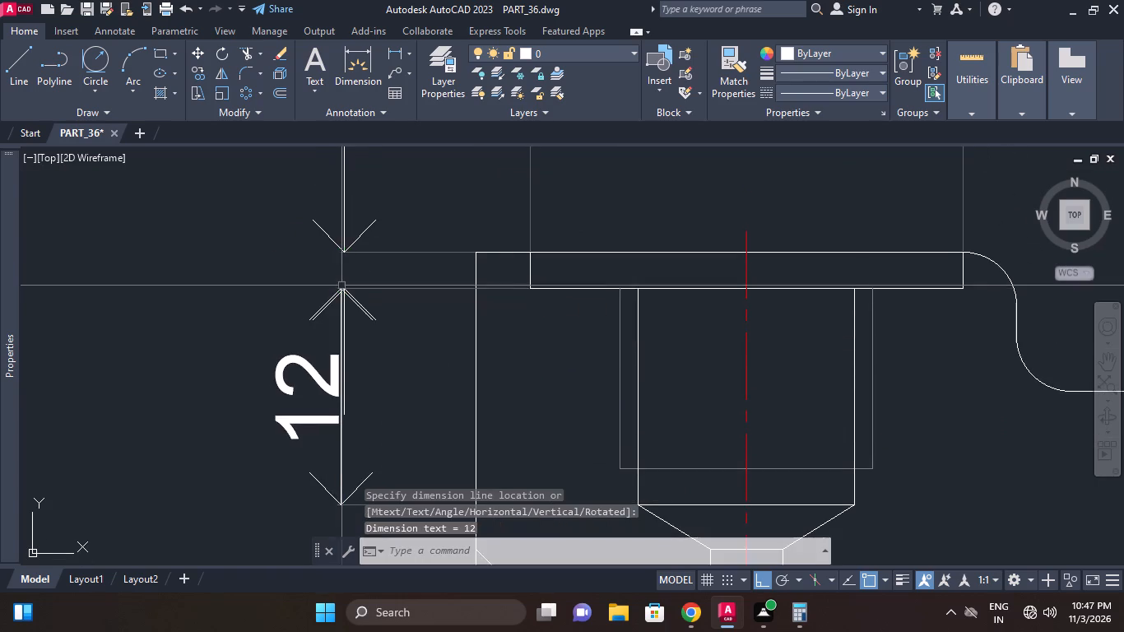
Align the bore depth dimension's line with the counterbore depth dimension's line above it.
scroll(337, 290, "up", 3)
left_click(334, 288)
left_click(342, 277)
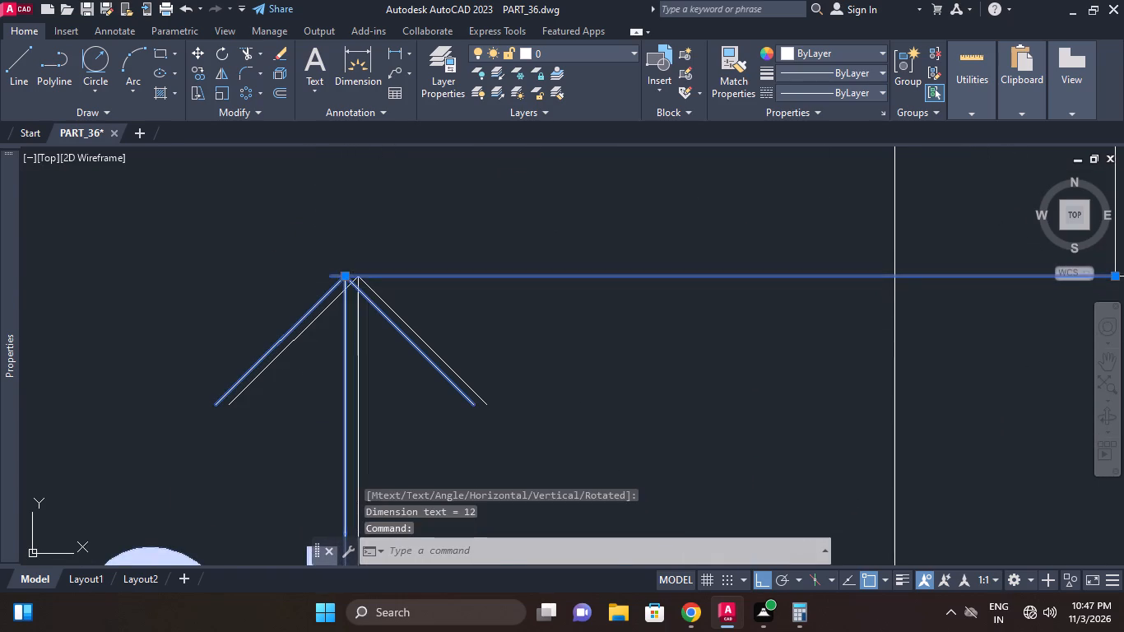
left_click(360, 277)
scroll(381, 257, "down", 2)
middle_click(404, 253)
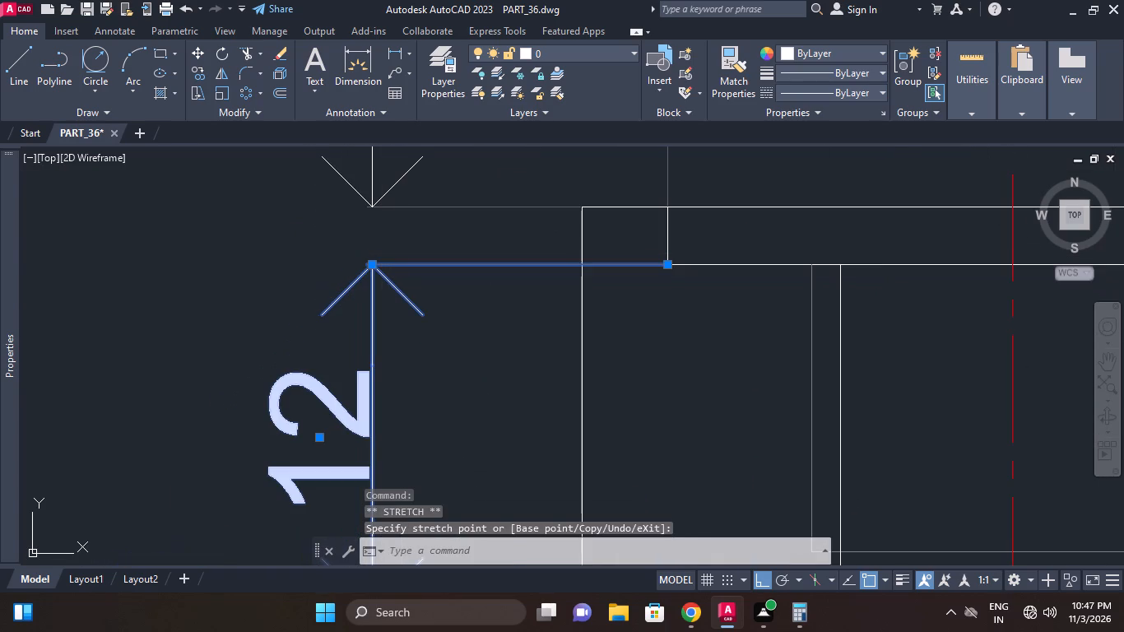
key("Escape")
Add a horizontal linear dimension across the small drilled hole below the left hole's cone, placed inside the main bore.
middle_click_drag(434, 291, 436, 326)
scroll(435, 293, "down", 3)
middle_click(483, 309)
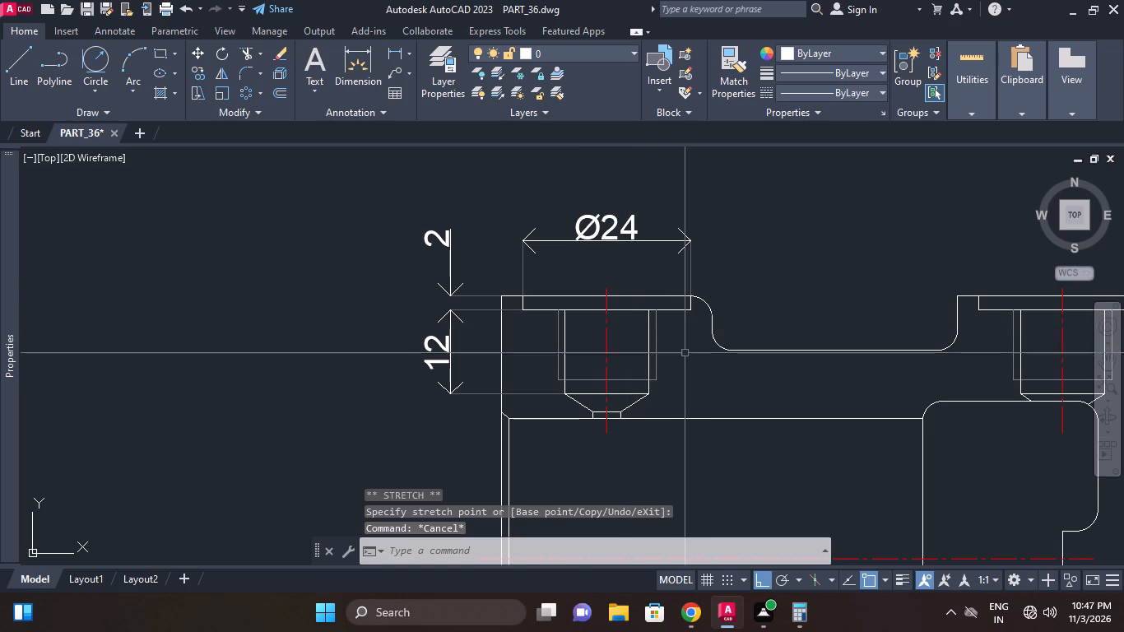
key("space")
middle_click_drag(614, 425, 602, 400)
scroll(605, 402, "up", 1)
left_click(619, 385)
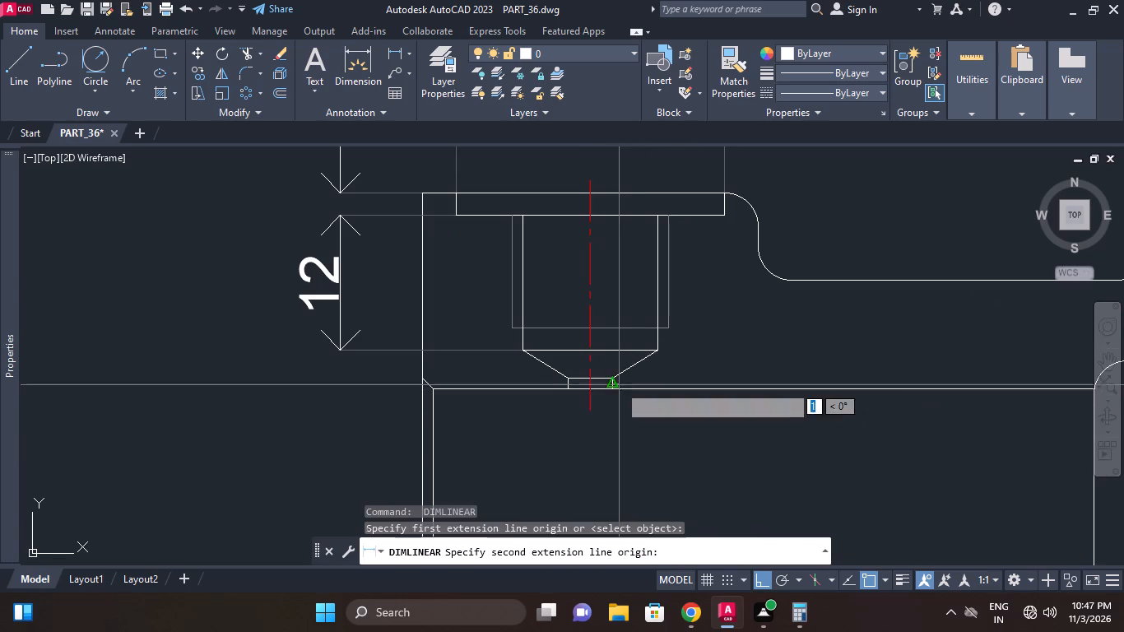
key("Escape")
key("space")
left_click(614, 391)
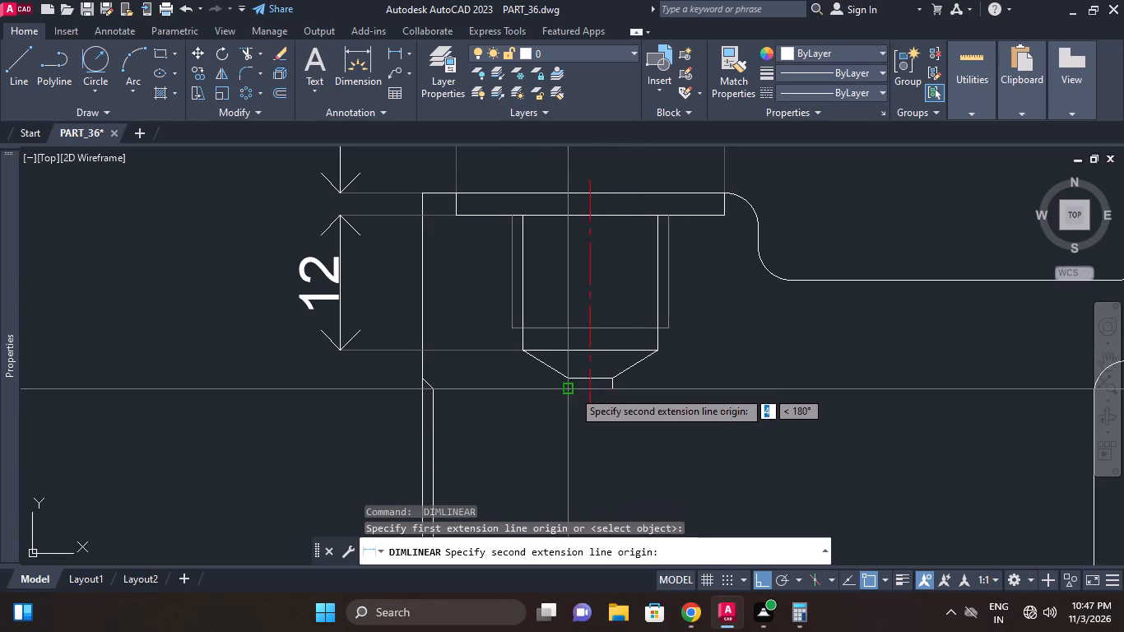
left_click(573, 389)
scroll(611, 480, "up", 1)
middle_click_drag(607, 475, 613, 436)
left_click(614, 436)
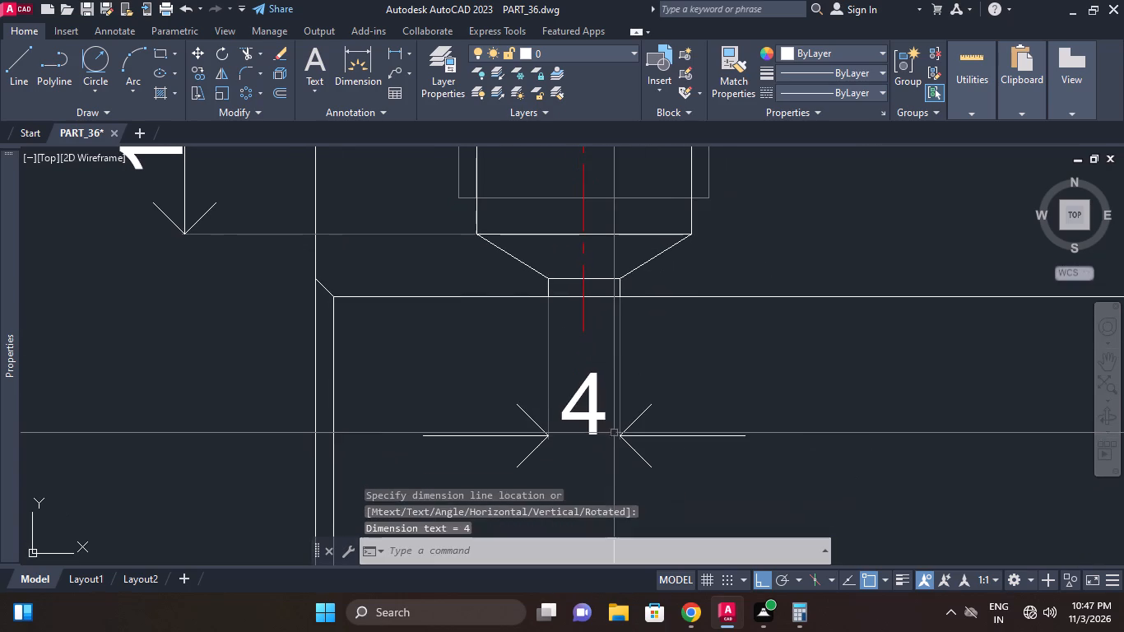
Add a diameter symbol before the small drilled hole's dimension value and finish editing the text.
key("Escape")
double_click(598, 402)
left_click(810, 92)
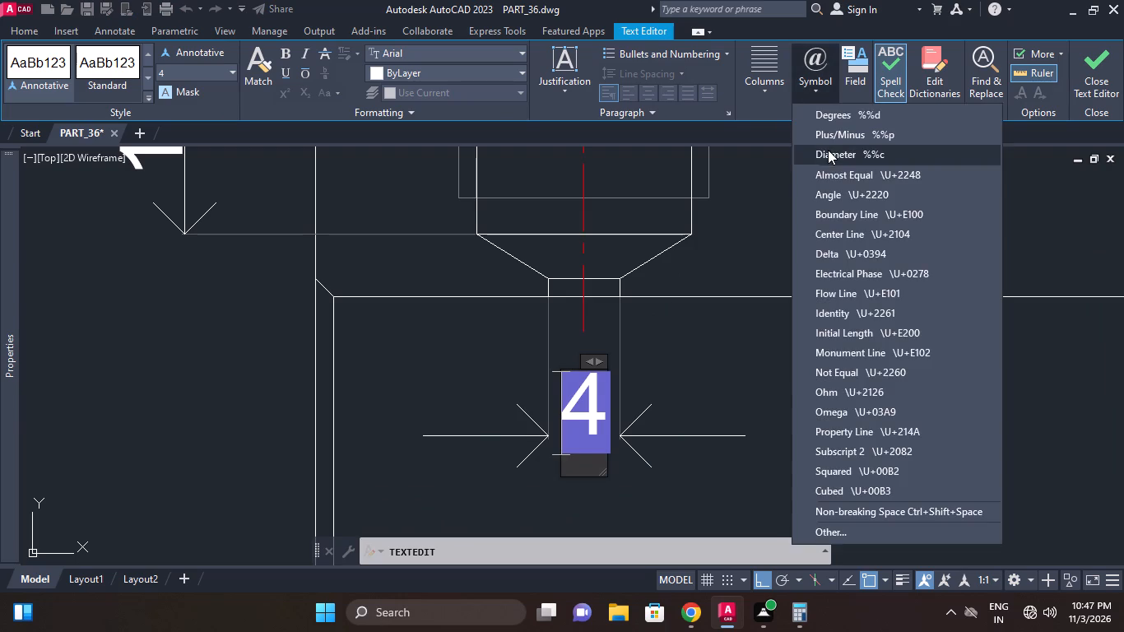
left_click(832, 160)
left_click(745, 322)
middle_click(748, 332)
scroll(748, 332, "down", 3)
key("Escape")
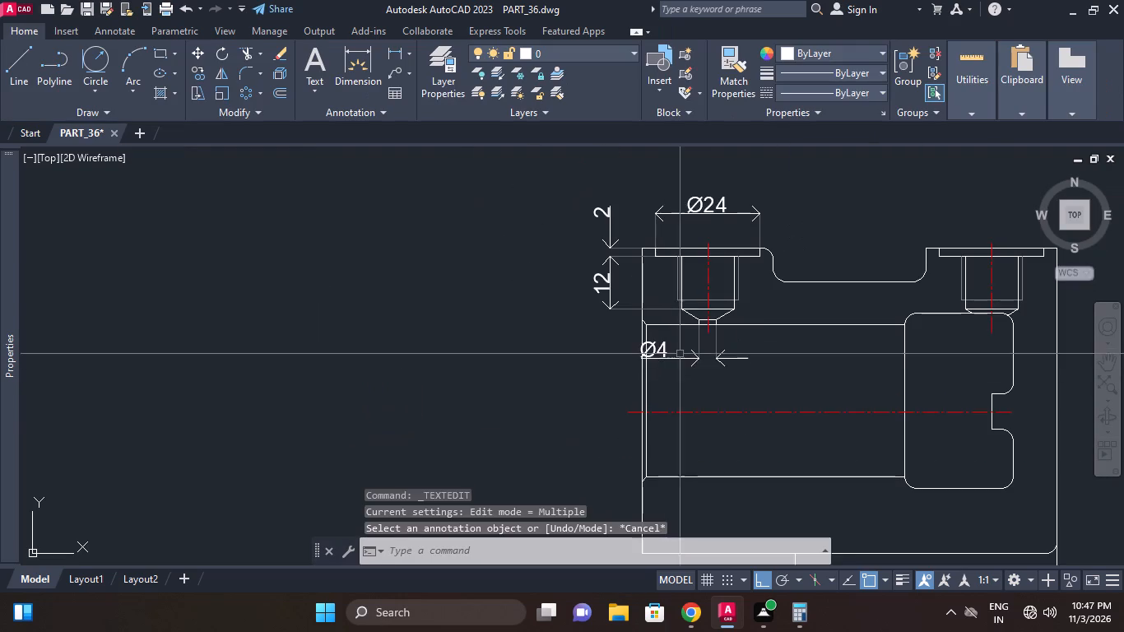
Move the Ø4 dimension text so it sits centred between the small hole's extension lines.
left_click(660, 347)
scroll(664, 359, "up", 2)
left_click(640, 335)
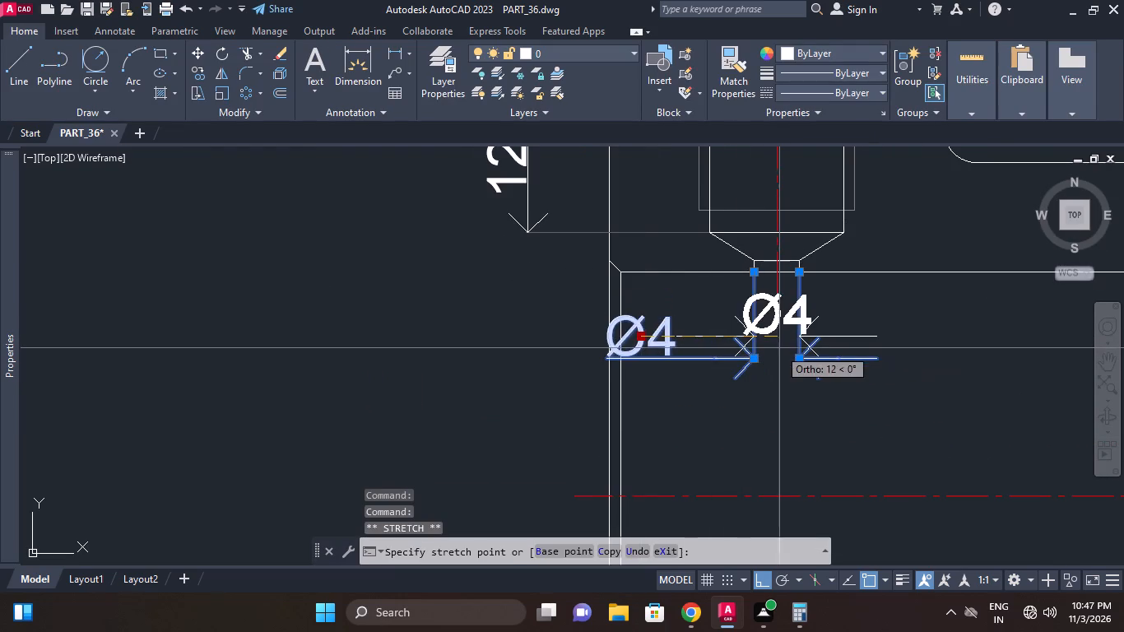
left_click(778, 348)
left_click(798, 337)
left_click(801, 358)
key("Escape")
Add a vertical linear dimension across the main horizontal bore, placed outside the front view's left edge.
scroll(823, 327, "down", 1)
middle_click(823, 327)
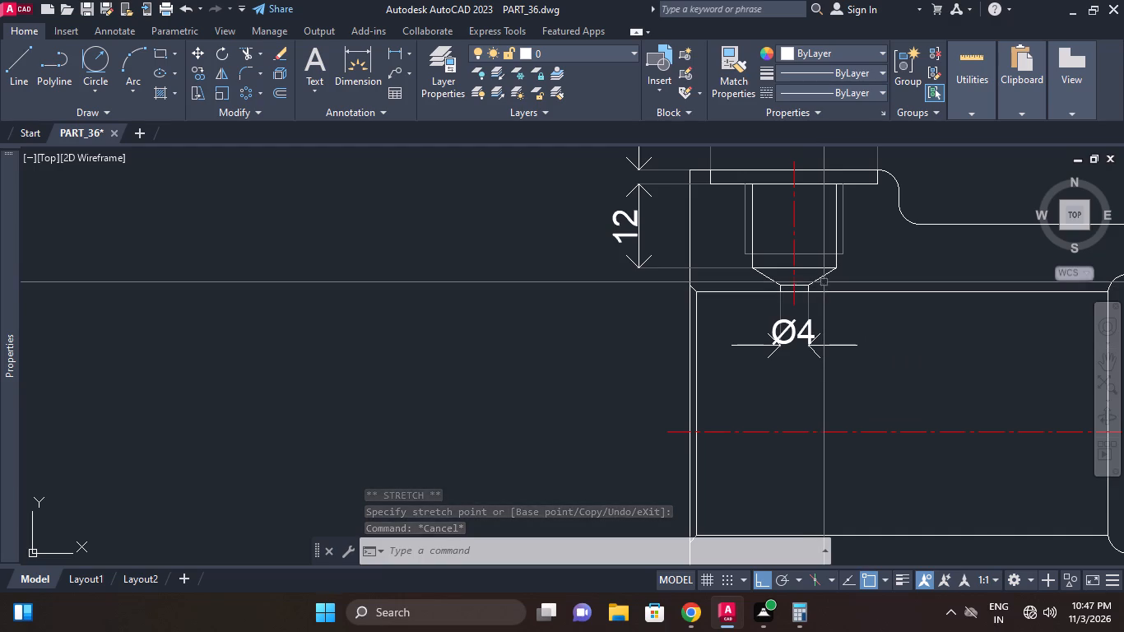
key("d")
type("li")
key("space")
middle_click_drag(768, 340, 759, 309)
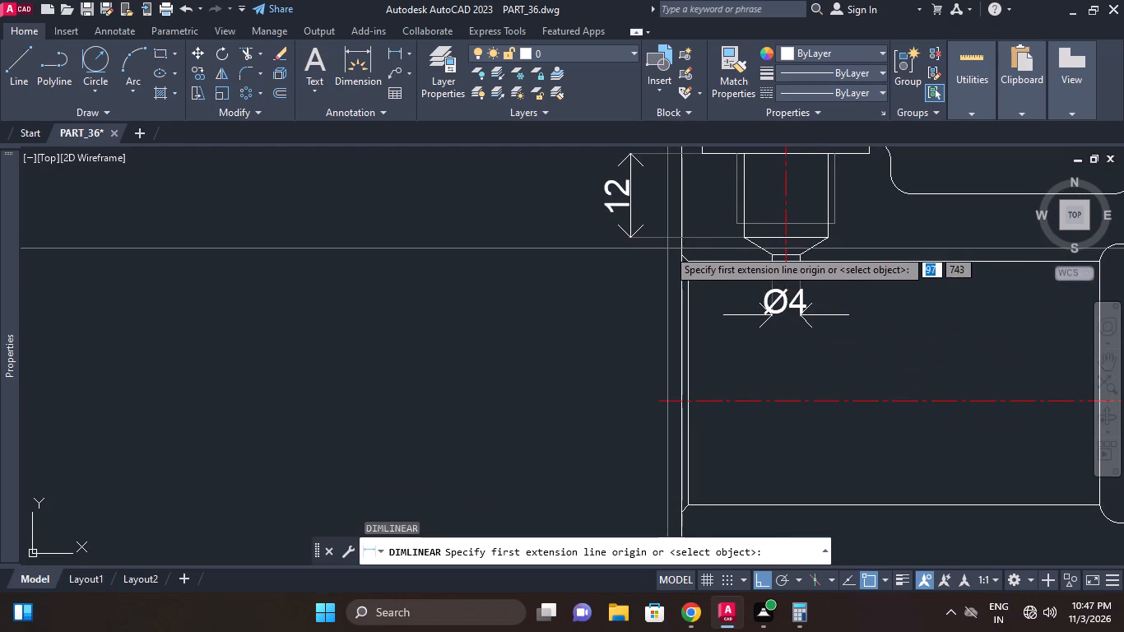
left_click(693, 264)
middle_click_drag(692, 323, 689, 221)
left_click(686, 401)
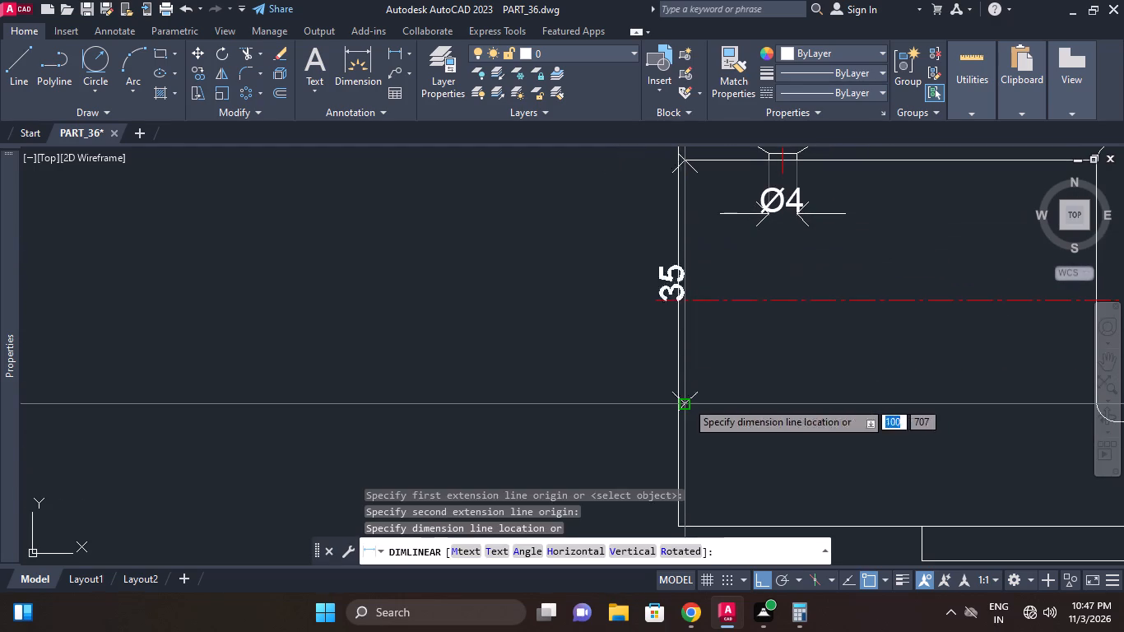
left_click(611, 354)
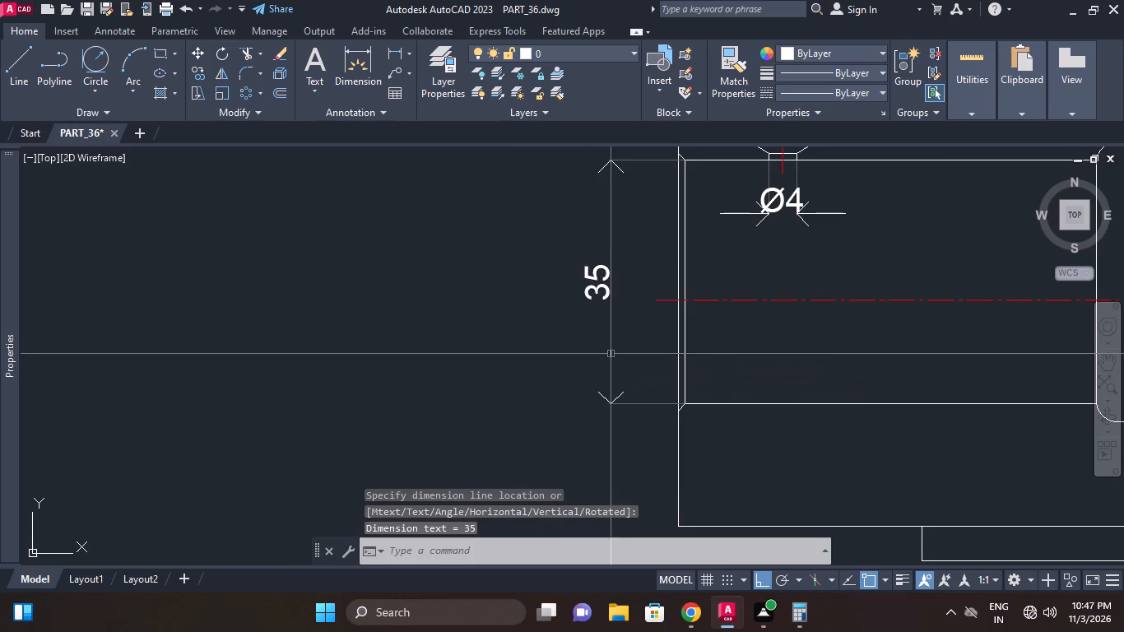
Add a diameter symbol before the main bore's dimension value and finish editing the text.
scroll(617, 336, "down", 1)
double_click(616, 298)
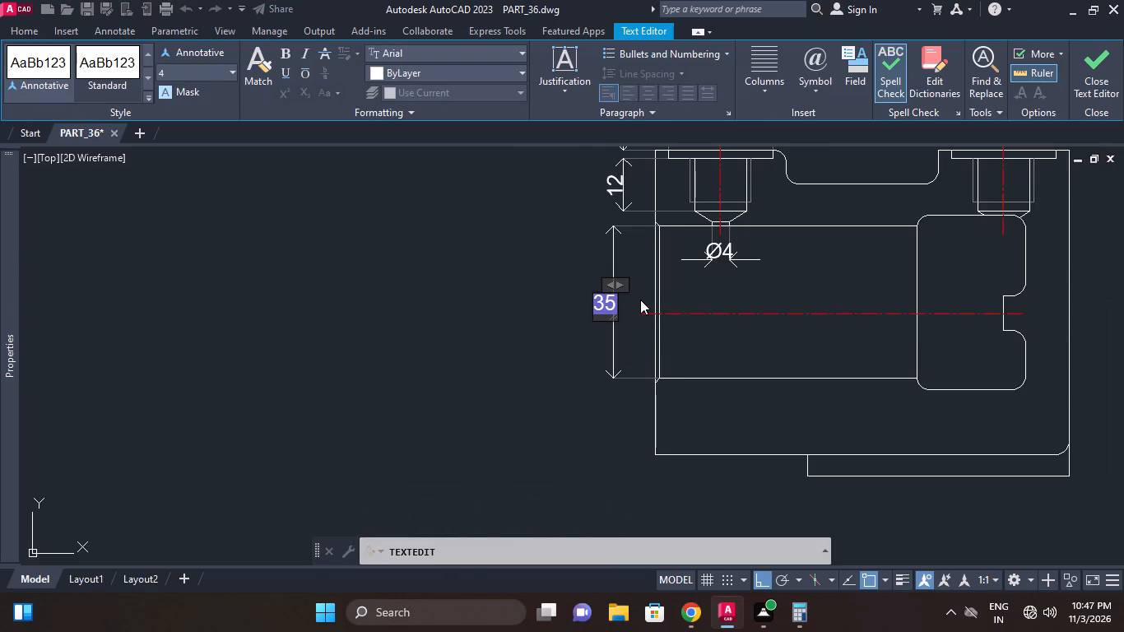
key("ctrl+5")
key("ctrl+5")
type("%%c")
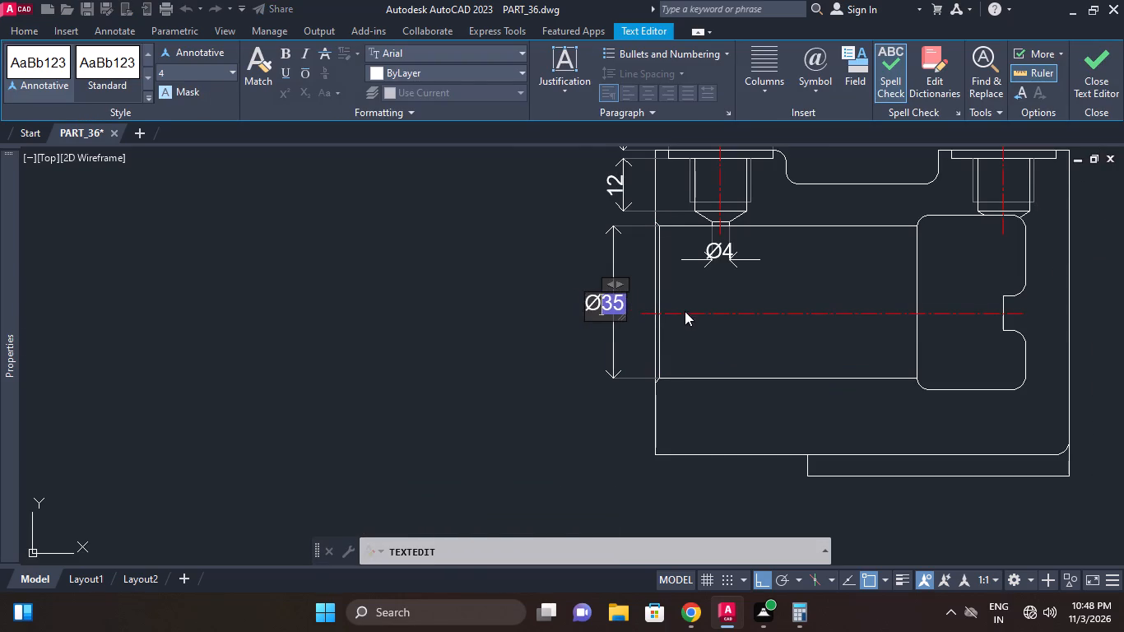
left_click(685, 311)
key("Escape")
Dimension the body's bottom edge by selecting it as an object, placing the dimension below the front view.
type("dl")
key("i")
key("space")
middle_click(678, 436)
key("space")
left_click(685, 451)
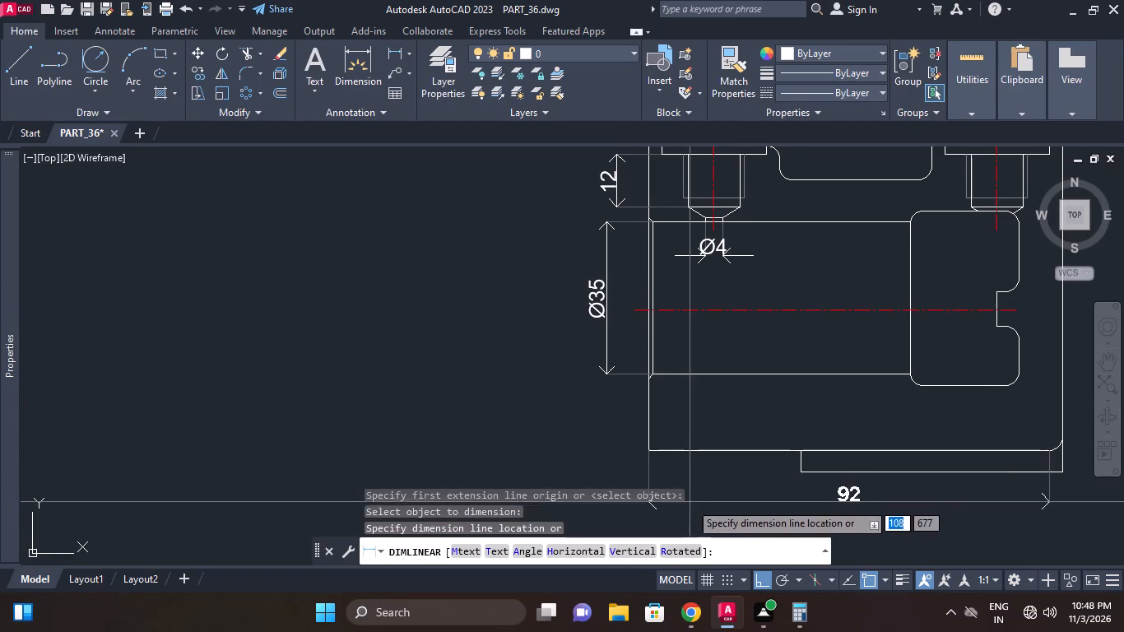
middle_click_drag(690, 495, 667, 399)
left_click(680, 419)
Stretch the bottom dimension's right extension origin to the base's outer right corner to cover the overall length.
middle_click_drag(886, 419, 719, 434)
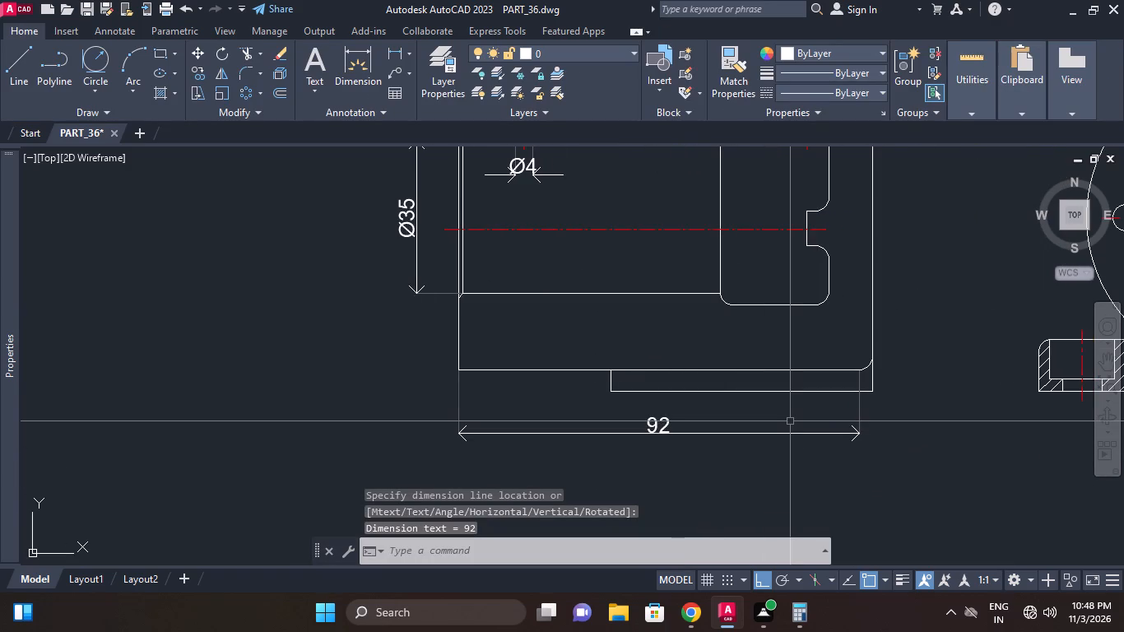
left_click(931, 424)
left_click(841, 424)
scroll(867, 388, "up", 1)
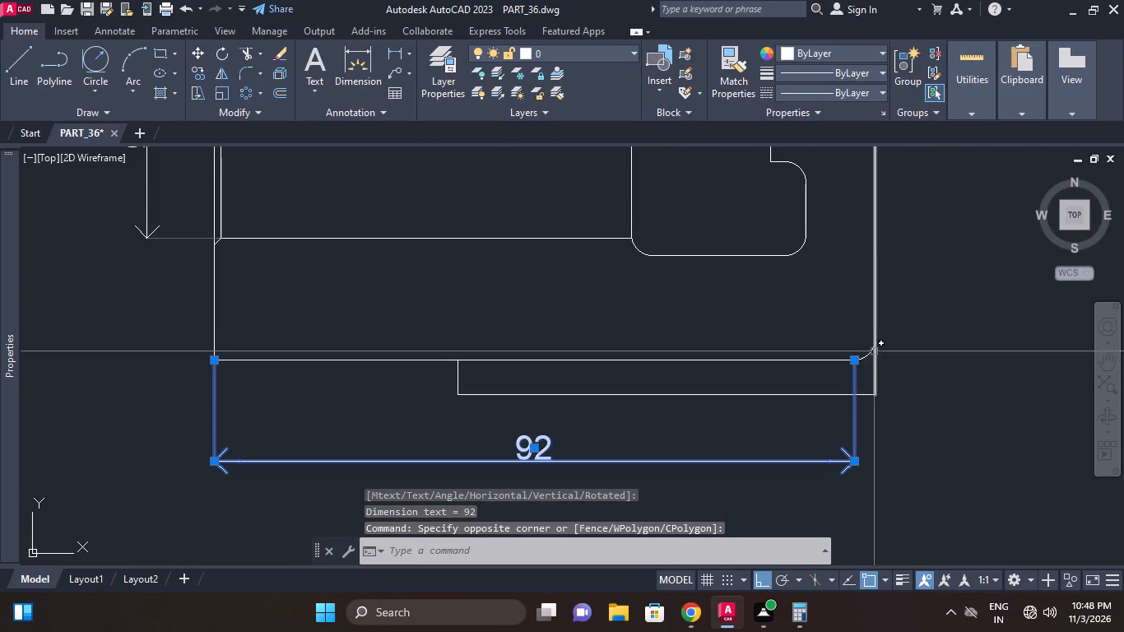
left_click(854, 358)
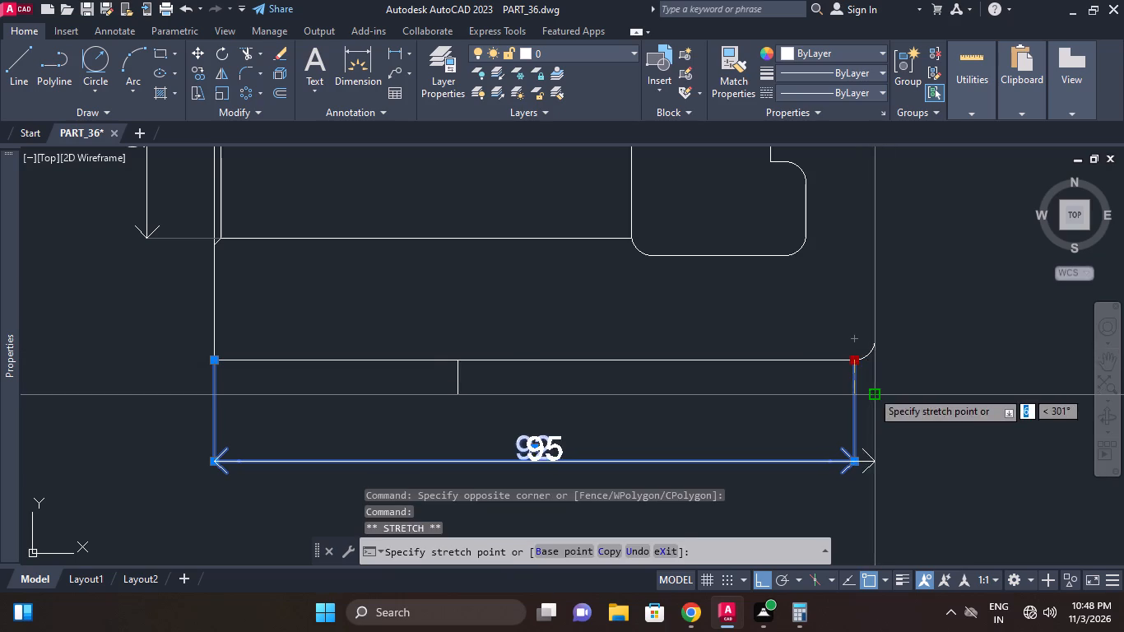
left_click(871, 390)
key("Escape")
Add a horizontal linear dimension for the wall thickness between the body's right edge and the enlarged recess.
middle_click_drag(902, 355, 889, 379)
scroll(895, 370, "down", 2)
key("d")
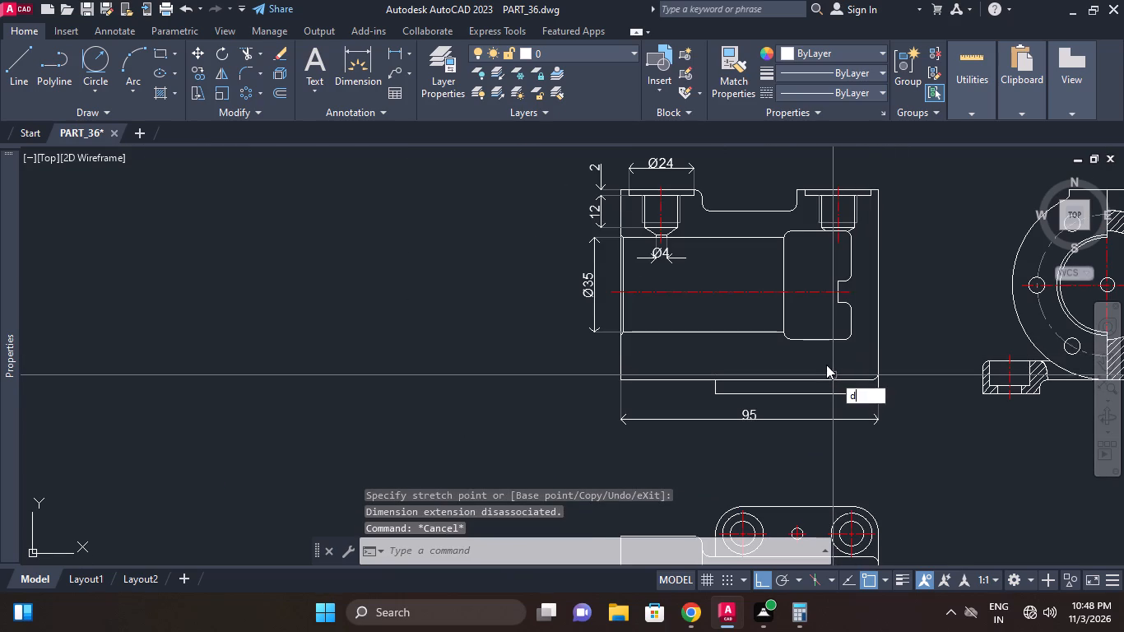
key("l")
type("i")
key("space")
scroll(894, 315, "up", 1)
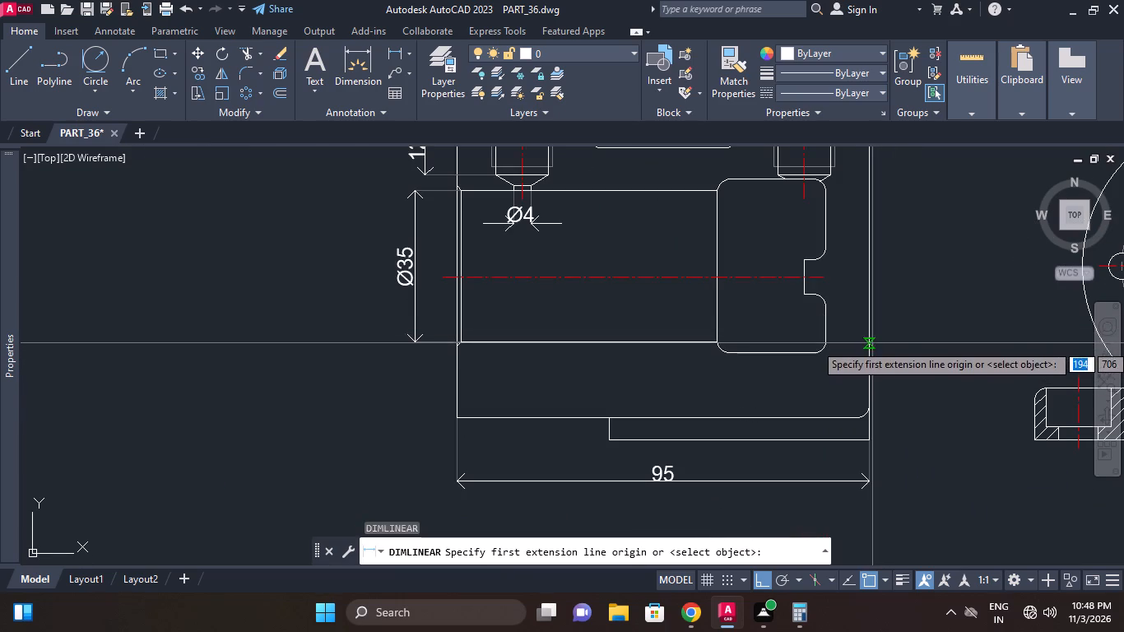
left_click(873, 327)
left_click(829, 329)
left_click(829, 329)
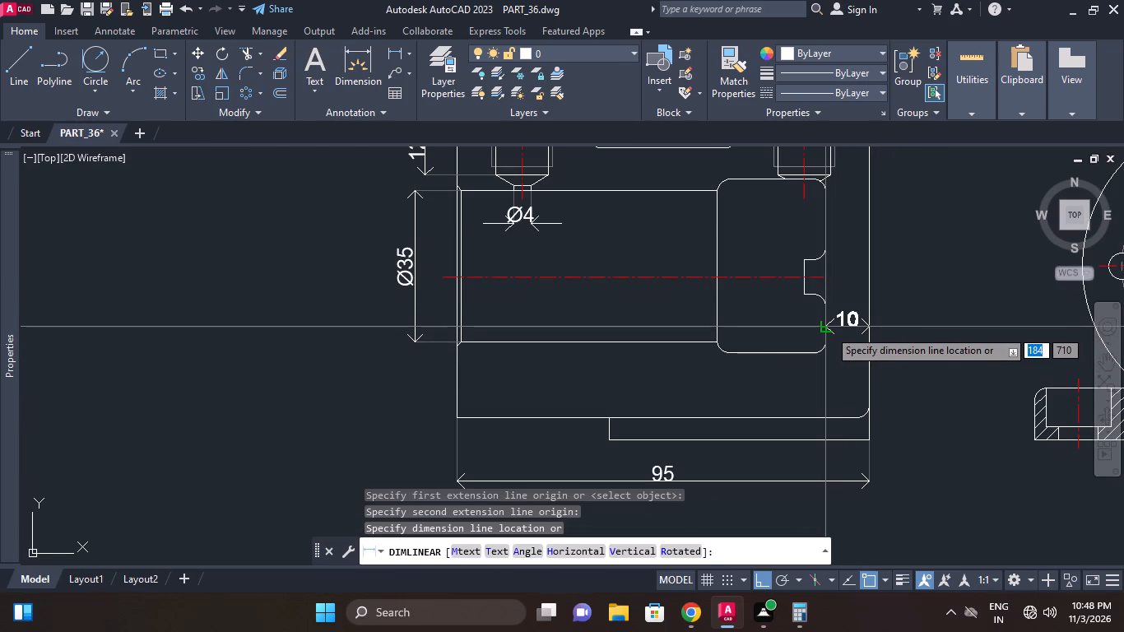
left_click(829, 327)
Add a horizontal linear dimension for the enlarged recess's width, in line with the wall thickness dimension.
right_click(888, 312)
left_click(945, 272)
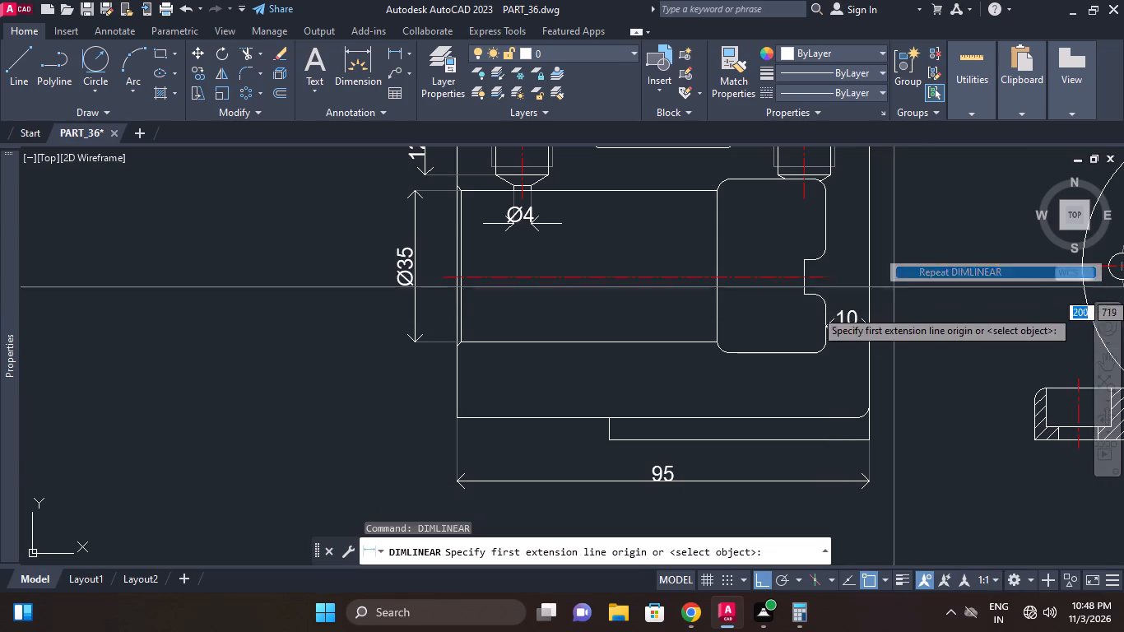
scroll(806, 314, "up", 1)
left_click(837, 334)
left_click(668, 332)
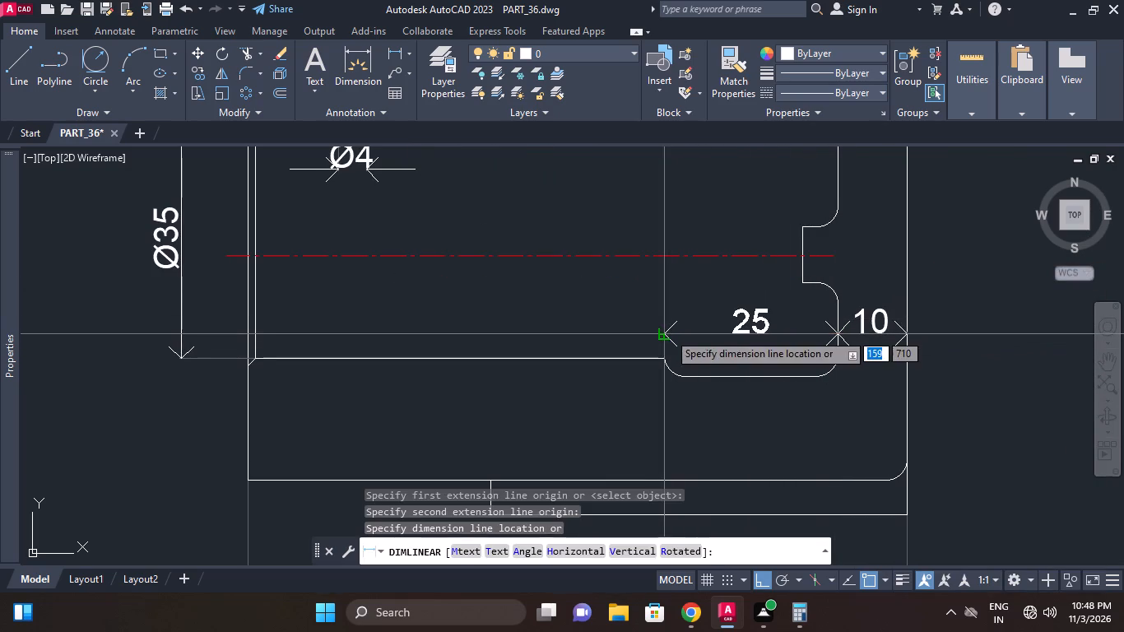
left_click(668, 332)
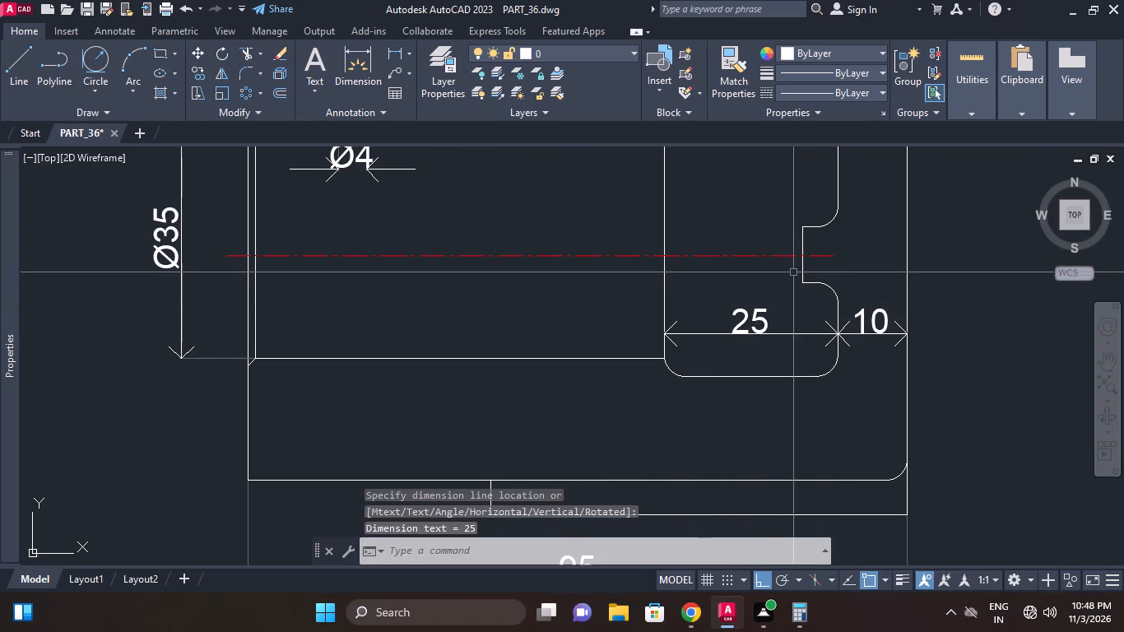
Dimension the vertical edge of the small step inside the enlarged recess by selecting it as an object.
right_click_drag(878, 247, 873, 238)
left_click(927, 244)
right_click(827, 270)
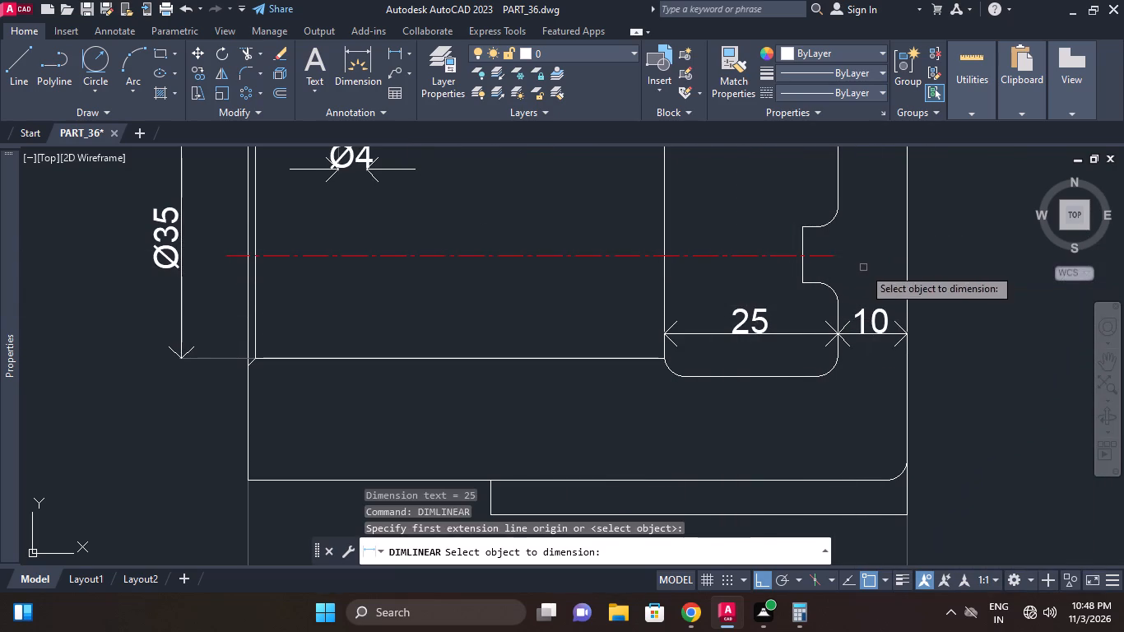
left_click(802, 242)
left_click(773, 235)
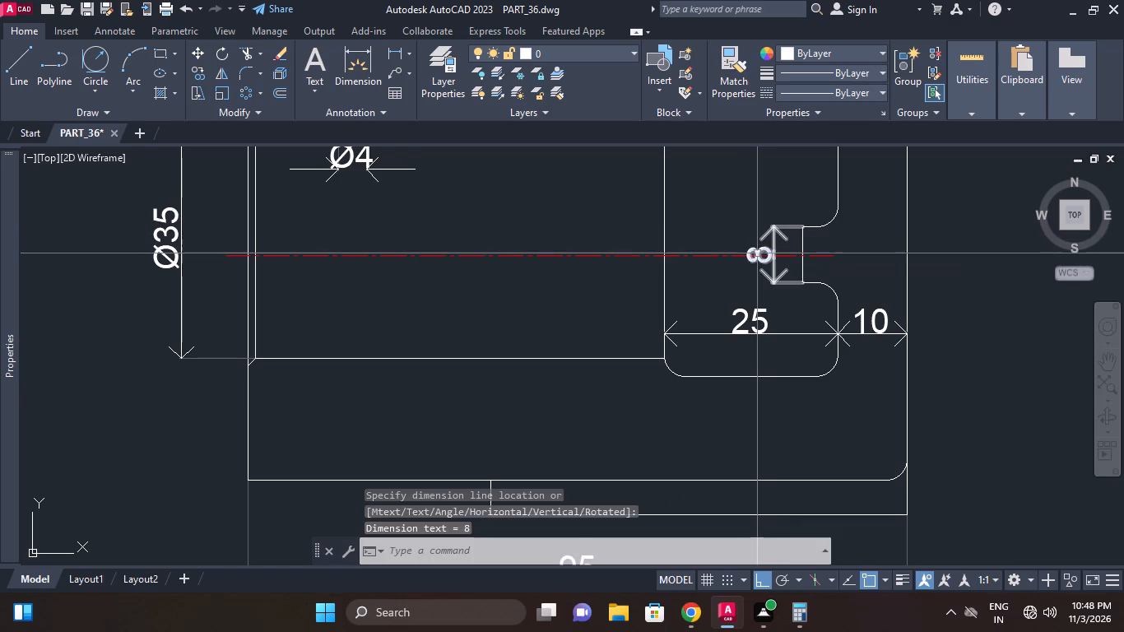
Add a diameter symbol before the small recess step's dimension text so it reads Ø8.
double_click(757, 253)
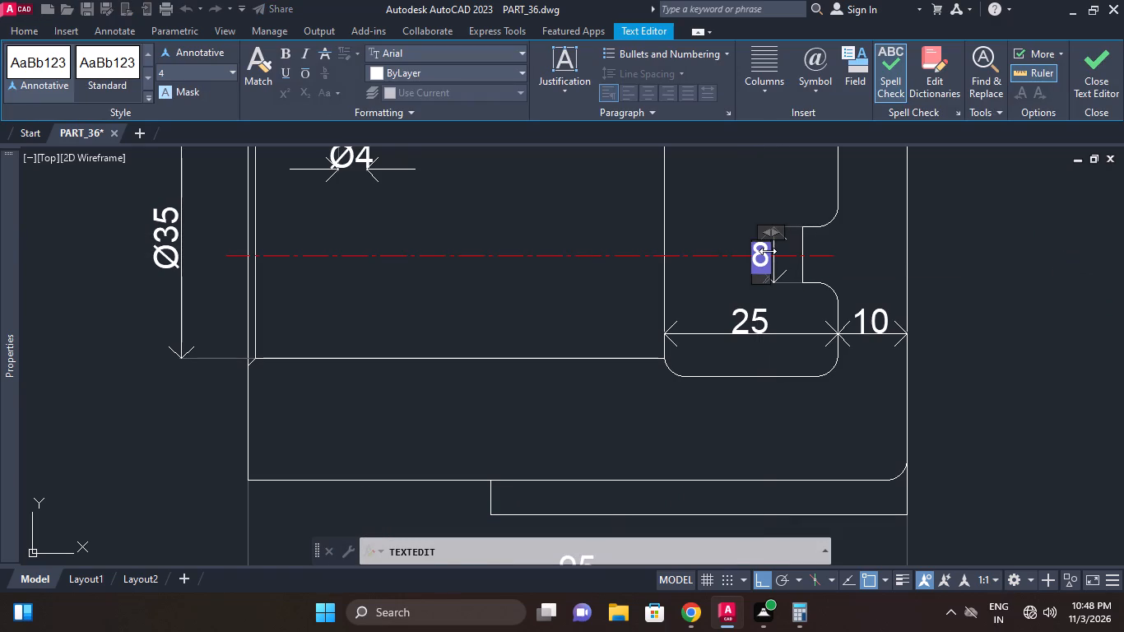
type("%%")
key("c")
left_click(963, 264)
middle_click_drag(950, 267, 904, 300)
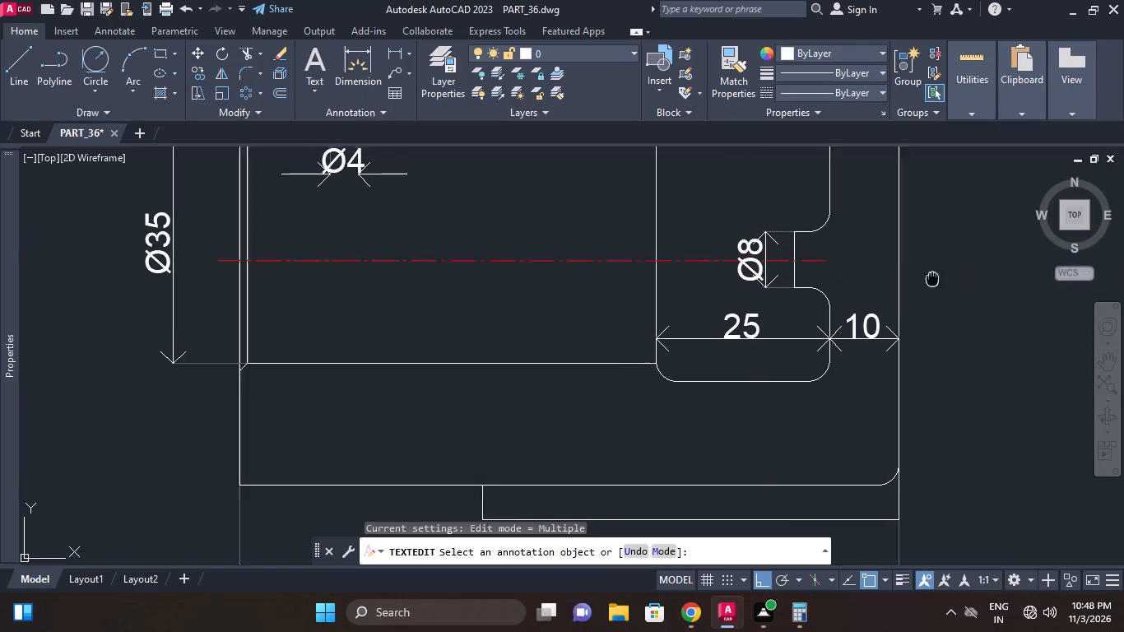
scroll(879, 318, "down", 1)
middle_click_drag(904, 300, 872, 309)
right_click(899, 277)
left_click(928, 282)
Add a horizontal linear dimension from the body's left edge to the Ø8 step's end face, placed just above the bore centerline.
middle_click_drag(918, 266, 917, 288)
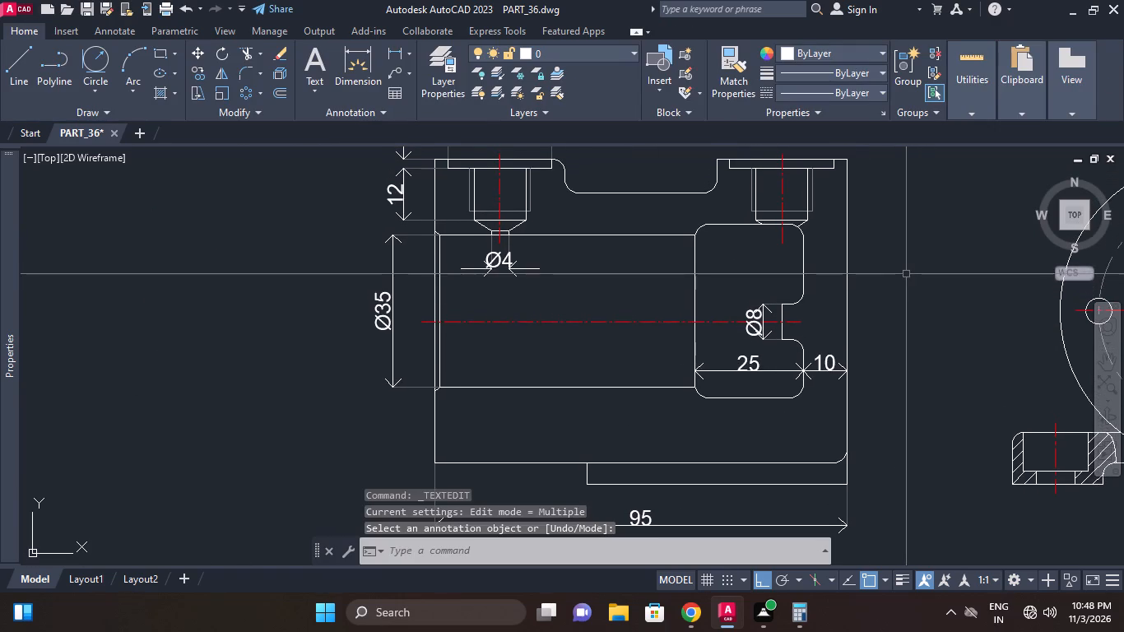
left_click(400, 50)
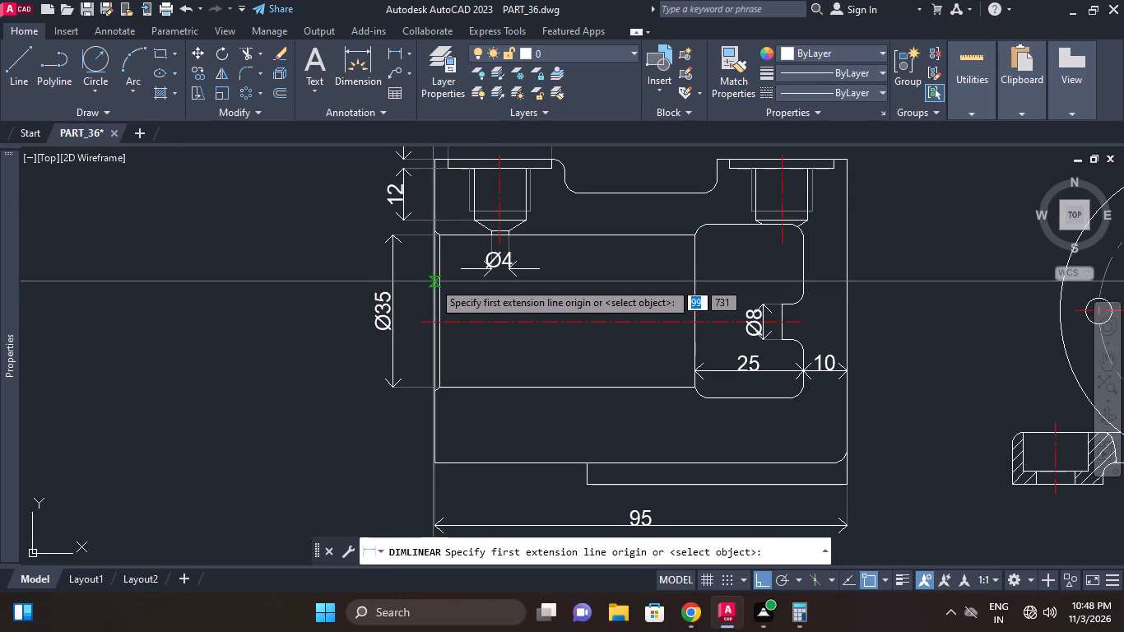
left_click(433, 281)
left_click(781, 302)
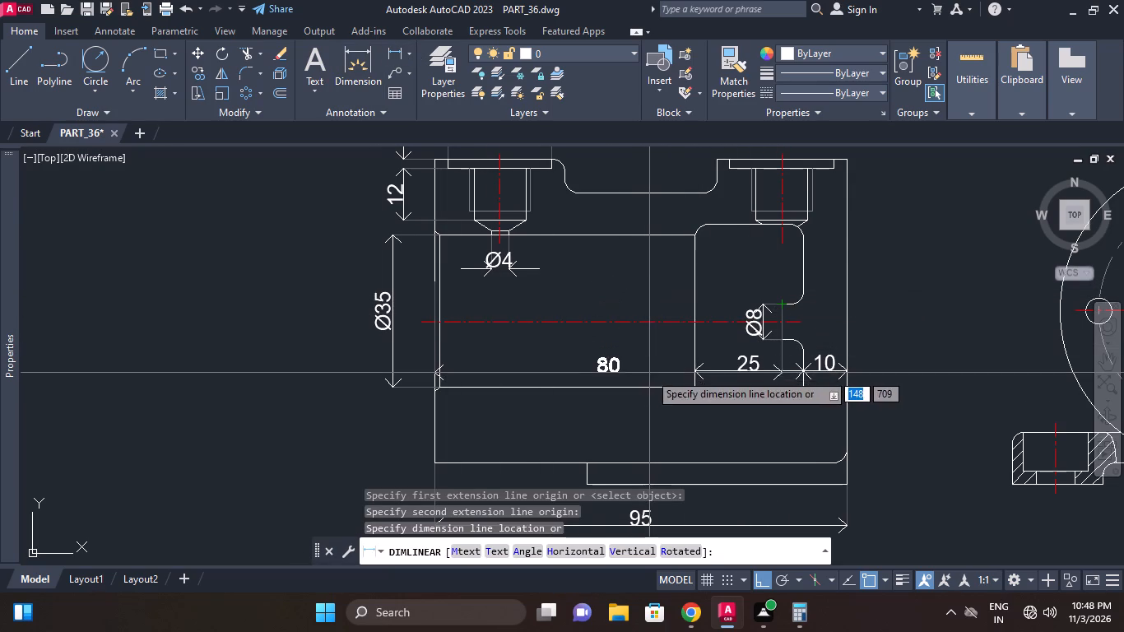
left_click(660, 290)
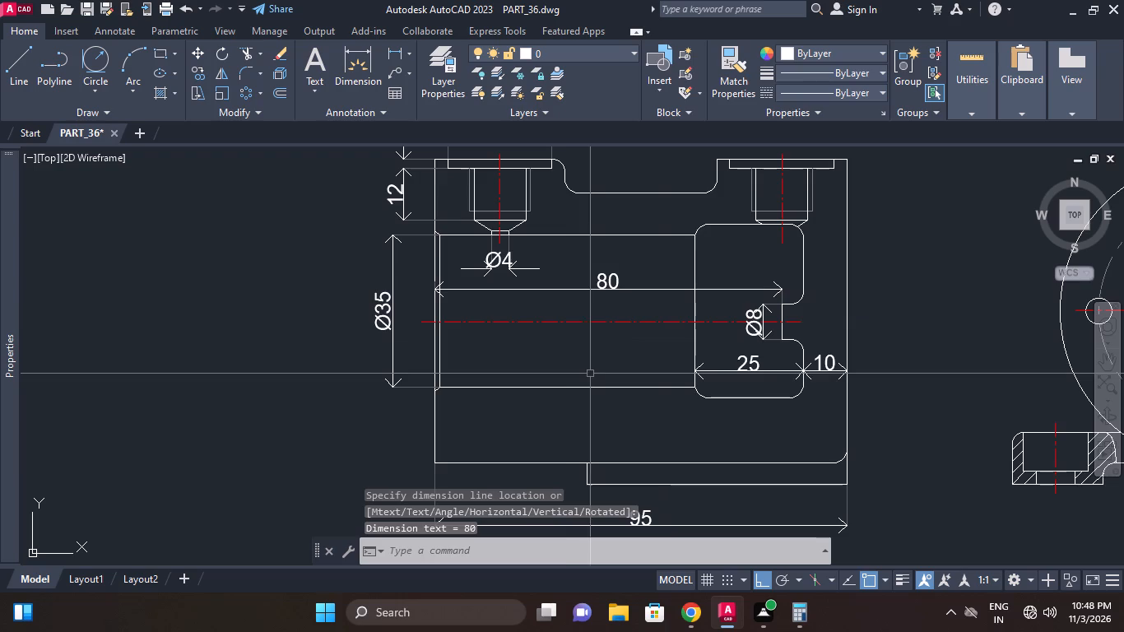
Add a horizontal linear dimension across the front view's right threaded hole, placed above the view.
middle_click(612, 337)
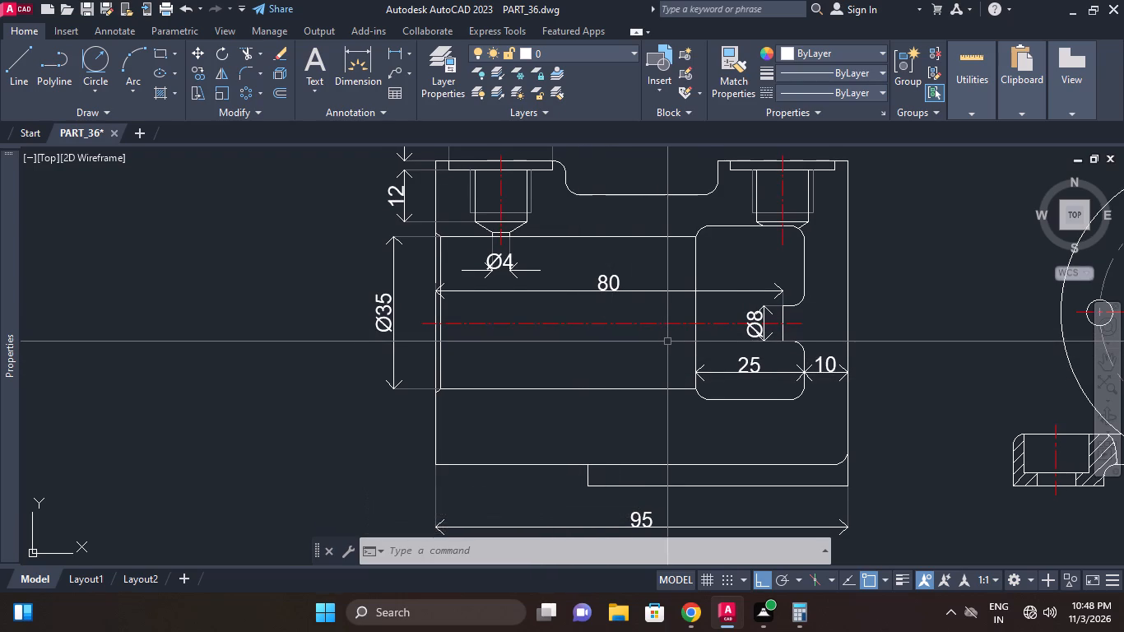
middle_click_drag(664, 344, 590, 389)
middle_click_drag(567, 348, 569, 369)
right_click(595, 216)
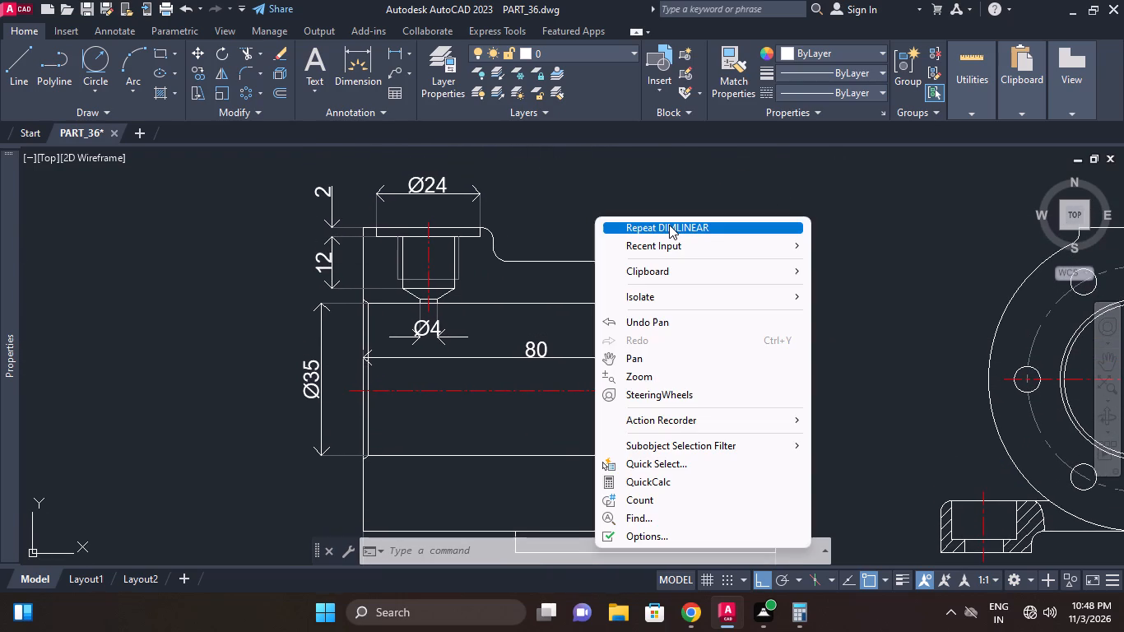
left_click(669, 225)
scroll(746, 286, "up", 1)
middle_click_drag(747, 290, 742, 342)
scroll(643, 286, "up", 2)
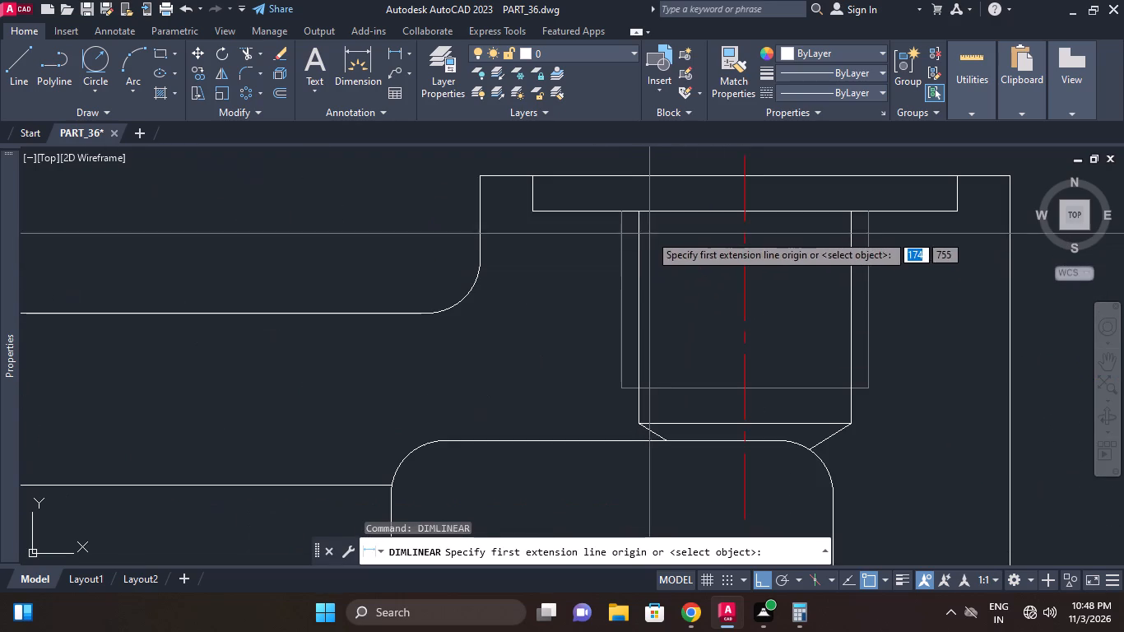
left_click(632, 206)
left_click(847, 211)
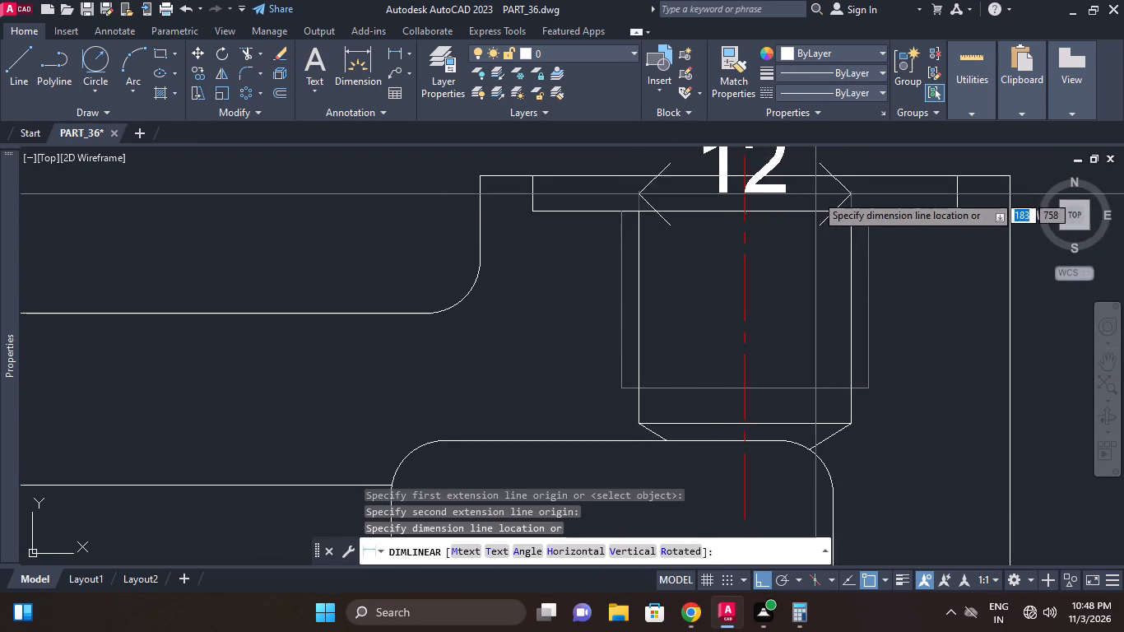
middle_click_drag(814, 253, 814, 346)
scroll(792, 249, "down", 1)
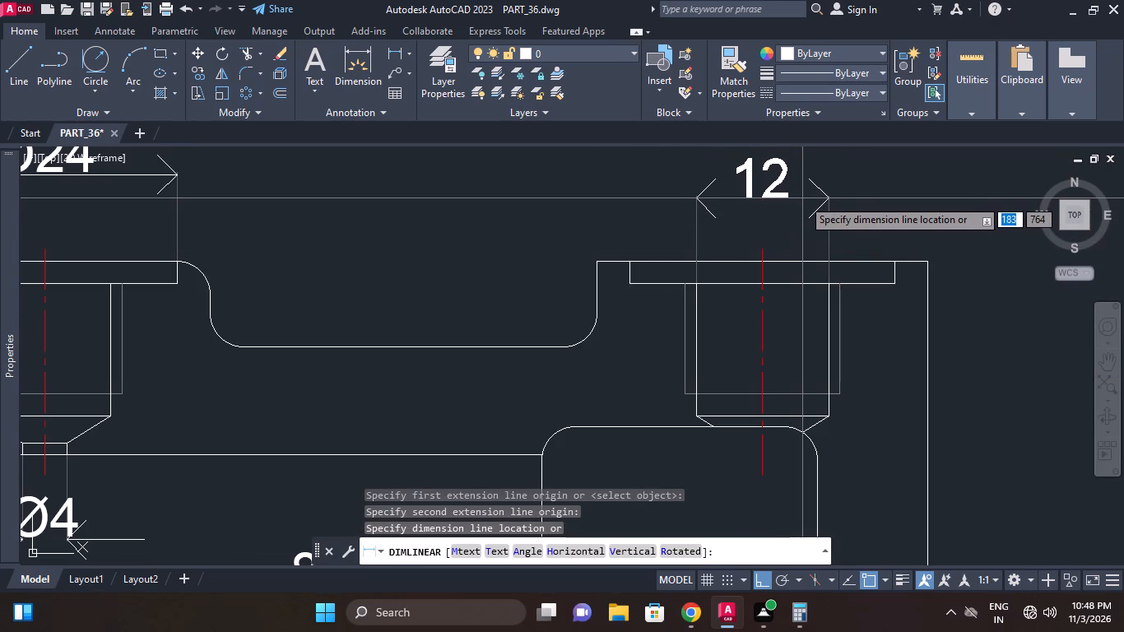
left_click(802, 196)
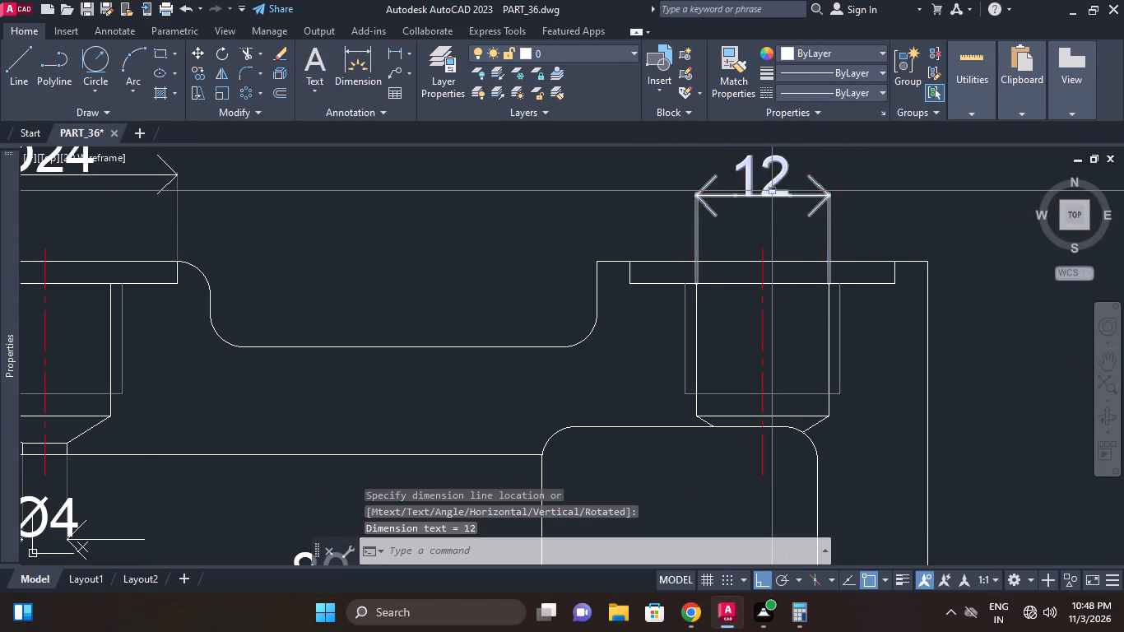
Edit the right threaded hole's width dimension text to read 2XM12X1.25.
double_click(772, 191)
key("2")
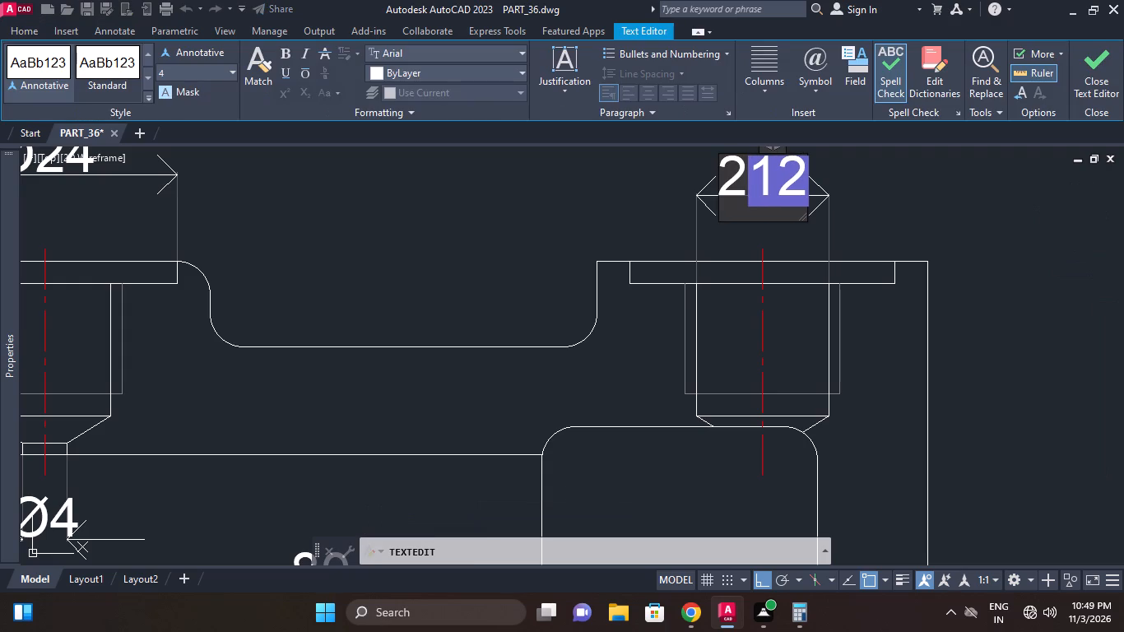
key("x")
key("Right")
key("Right")
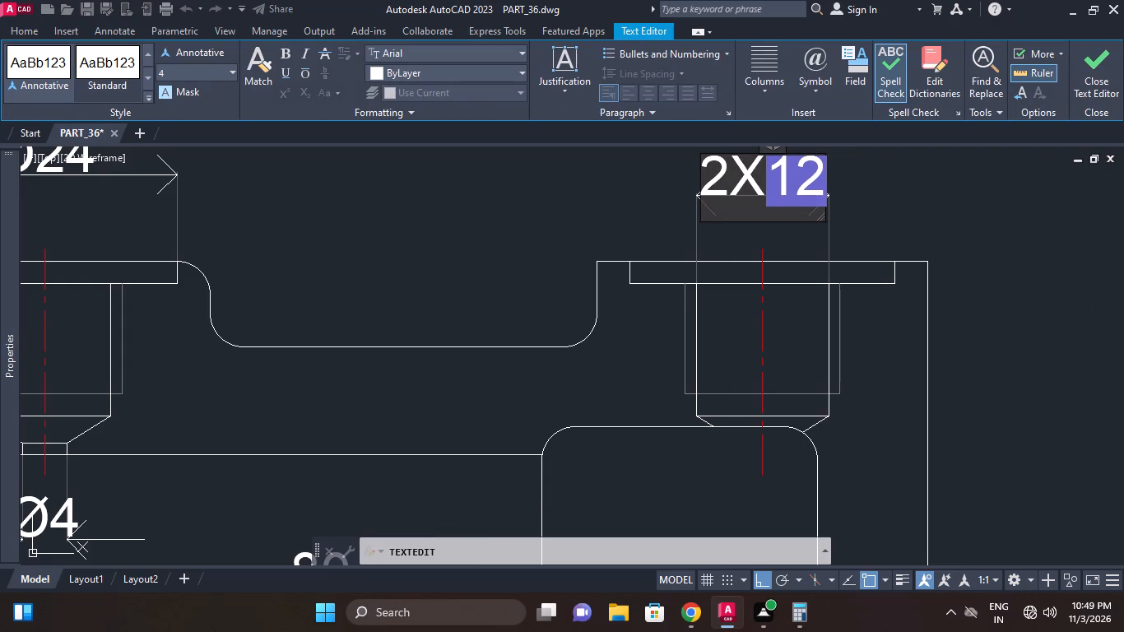
key("Left")
key("m")
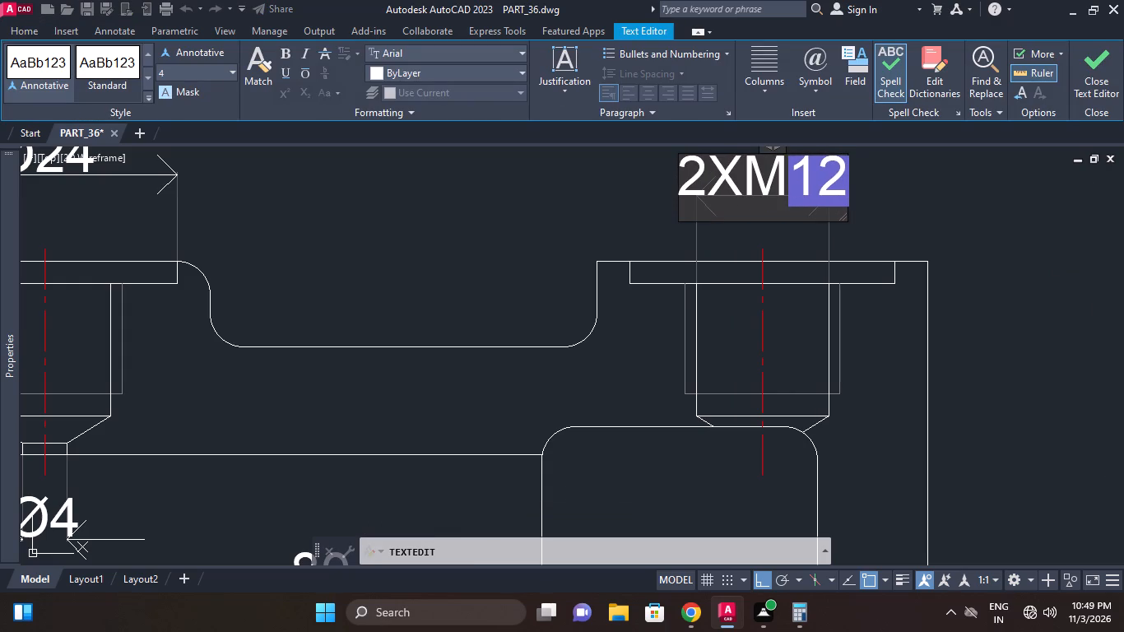
key("Right")
key("Right")
type("x1.25")
left_click(1014, 258)
scroll(978, 271, "down", 1)
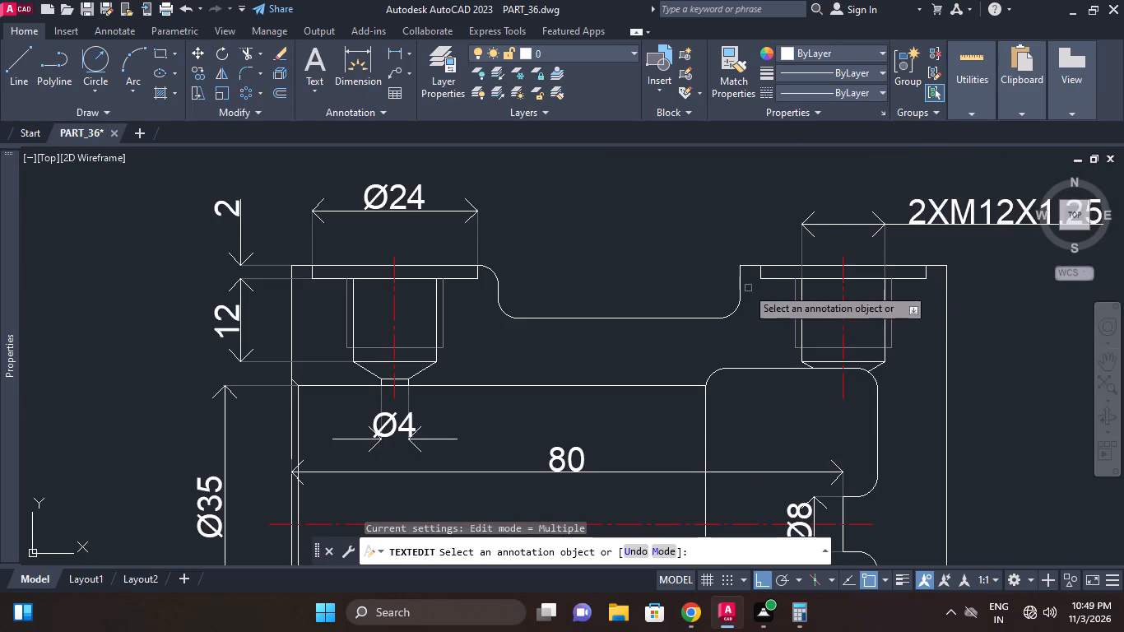
scroll(707, 281, "down", 1)
middle_click_drag(694, 281, 473, 269)
key("Escape")
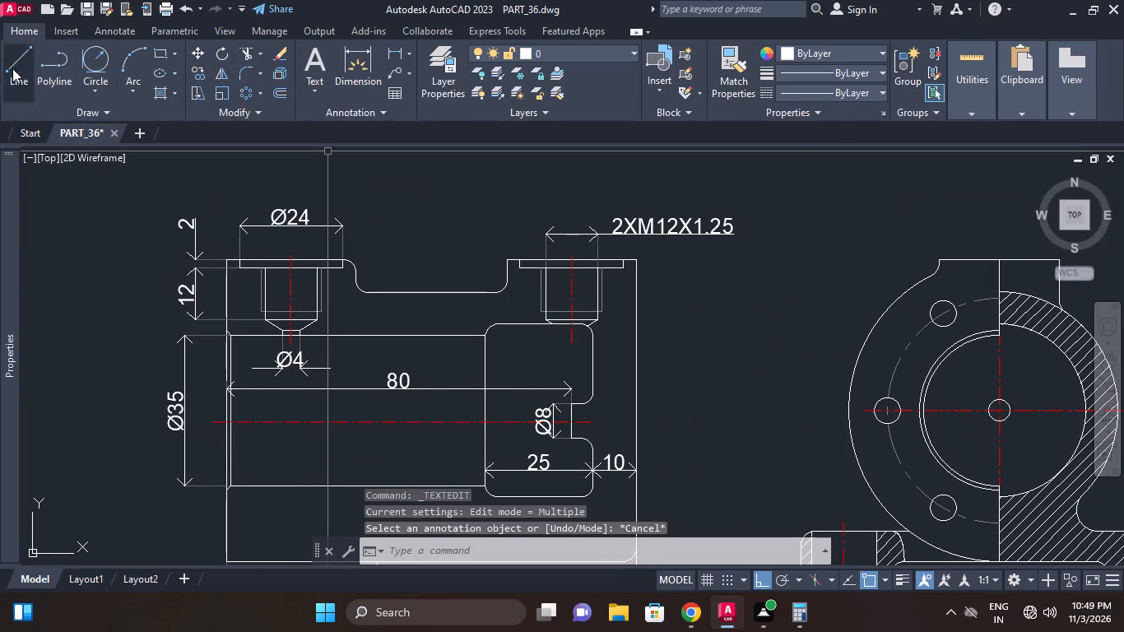
Add a vertical linear dimension for the right hole's thread depth, from the counterbore floor to the thread end, outside the body's right edge.
left_click(389, 49)
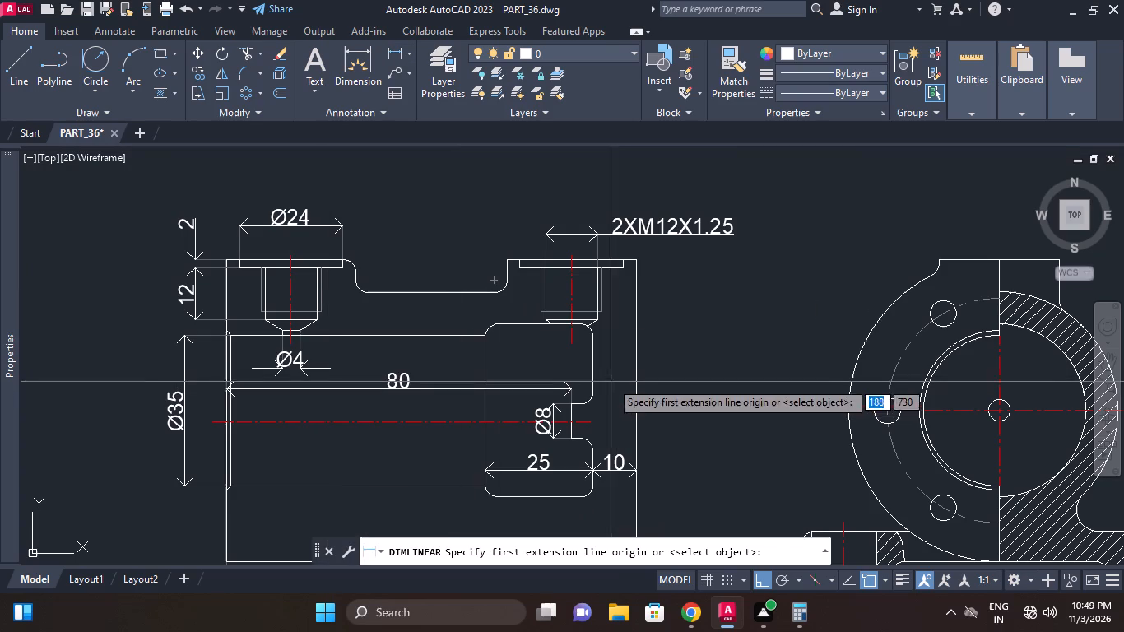
scroll(634, 310, "up", 2)
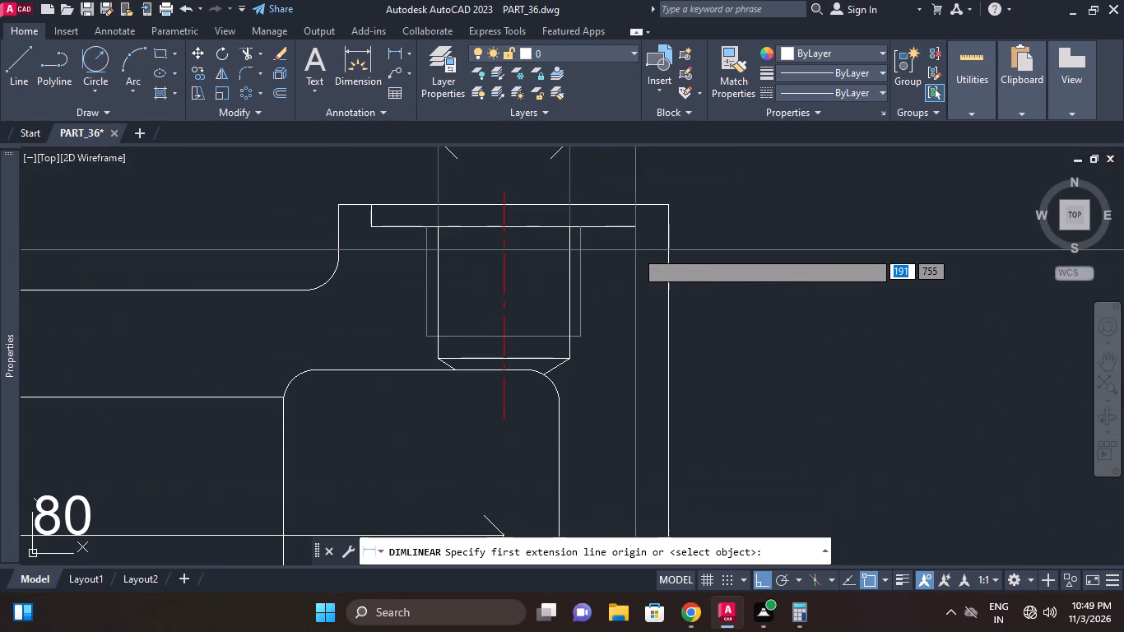
left_click(633, 230)
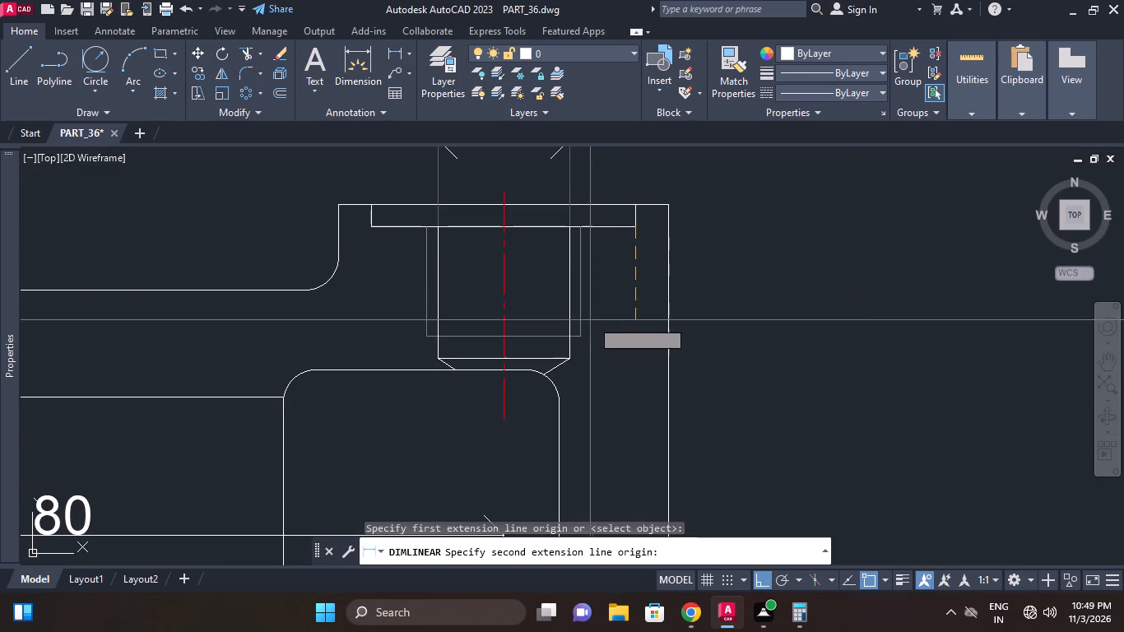
left_click(586, 337)
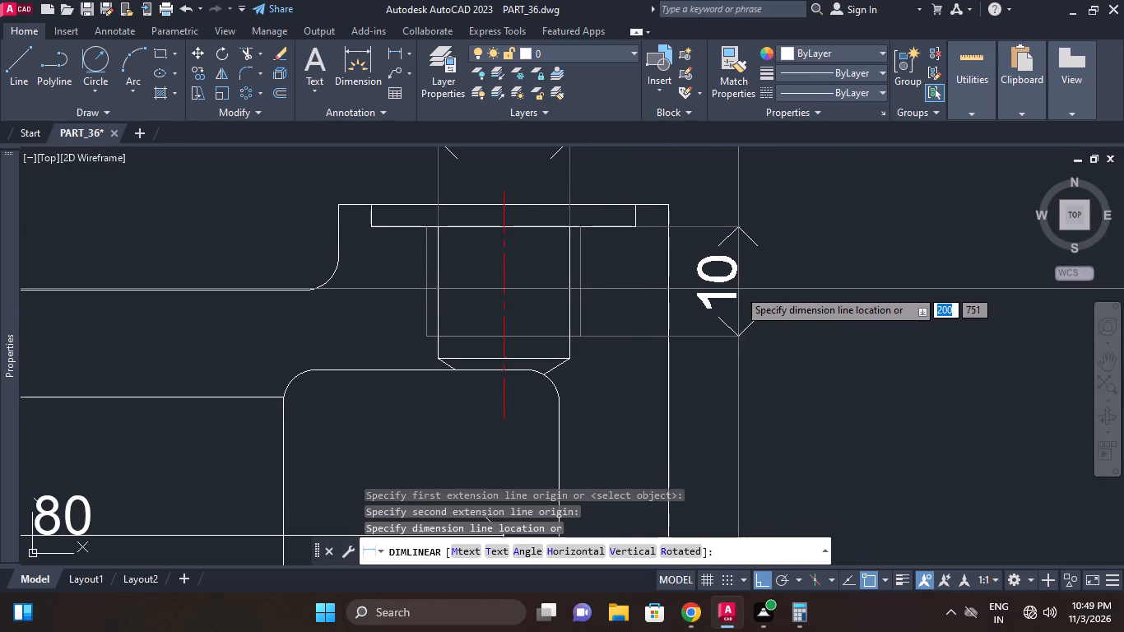
left_click(738, 289)
Add a diameter dimension to the upper bolt-circle hole in the side view, placing its text outside the flange's upper left.
scroll(792, 314, "down", 1)
middle_click(788, 313)
scroll(771, 313, "down", 1)
middle_click_drag(770, 313, 759, 309)
scroll(770, 313, "down", 1)
middle_click_drag(762, 342, 706, 243)
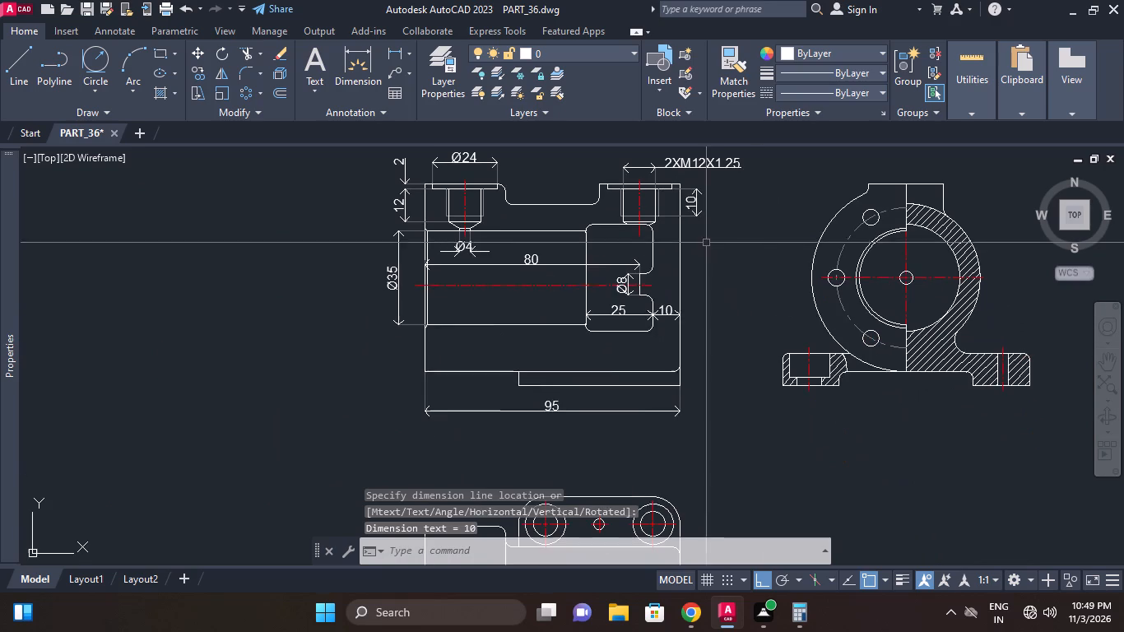
middle_click_drag(643, 299, 579, 304)
middle_click_drag(701, 256, 649, 263)
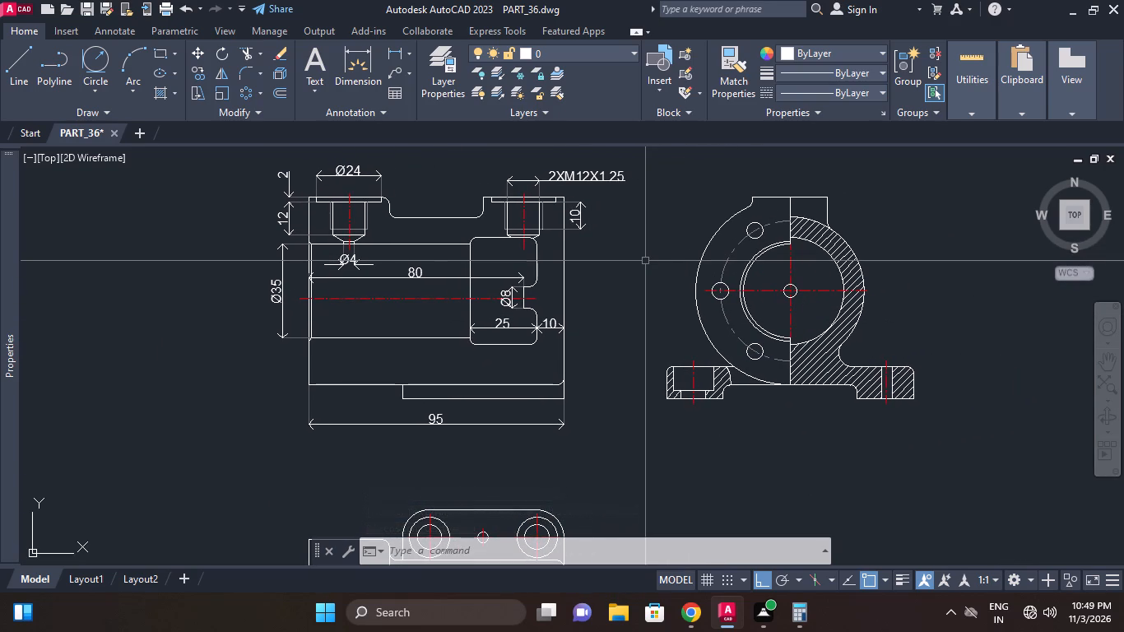
right_click(622, 208)
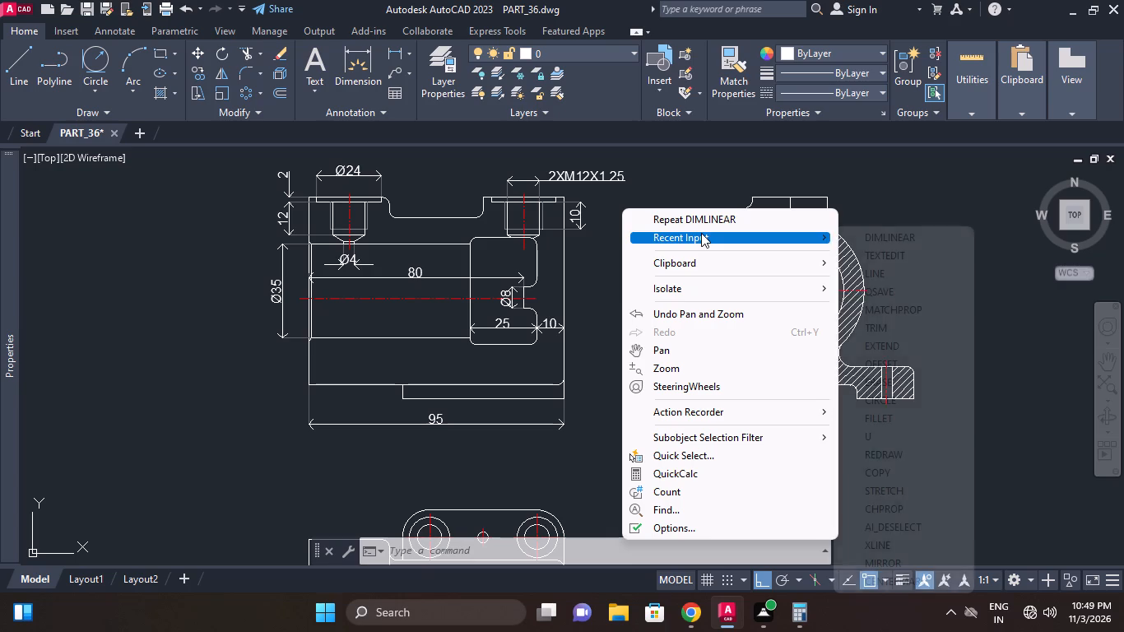
left_click(699, 154)
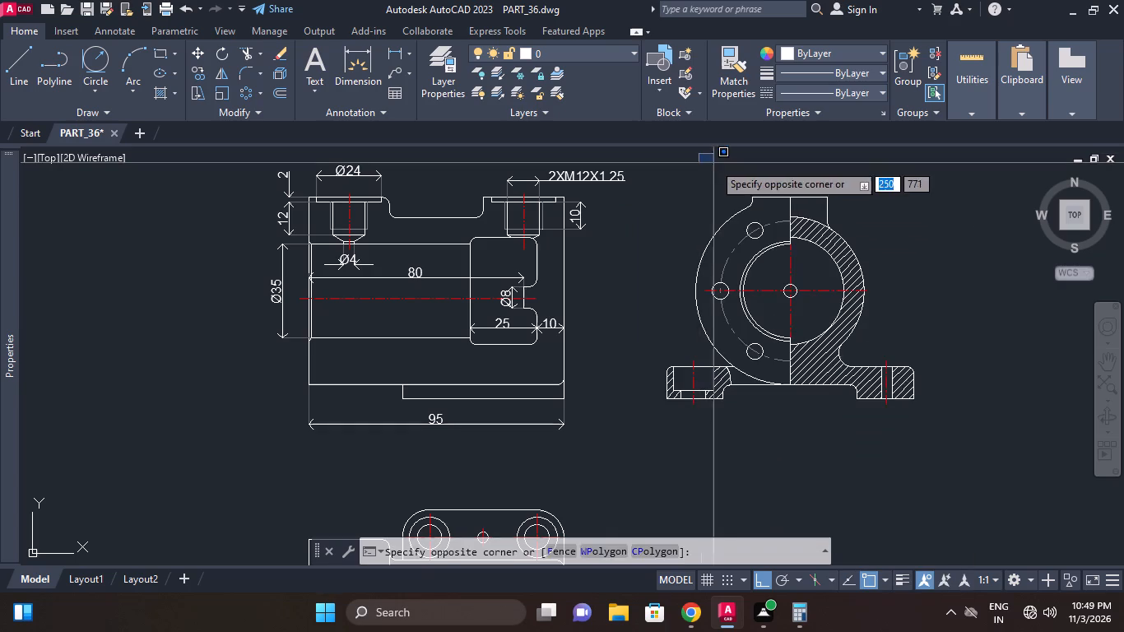
left_click(713, 184)
left_click(407, 49)
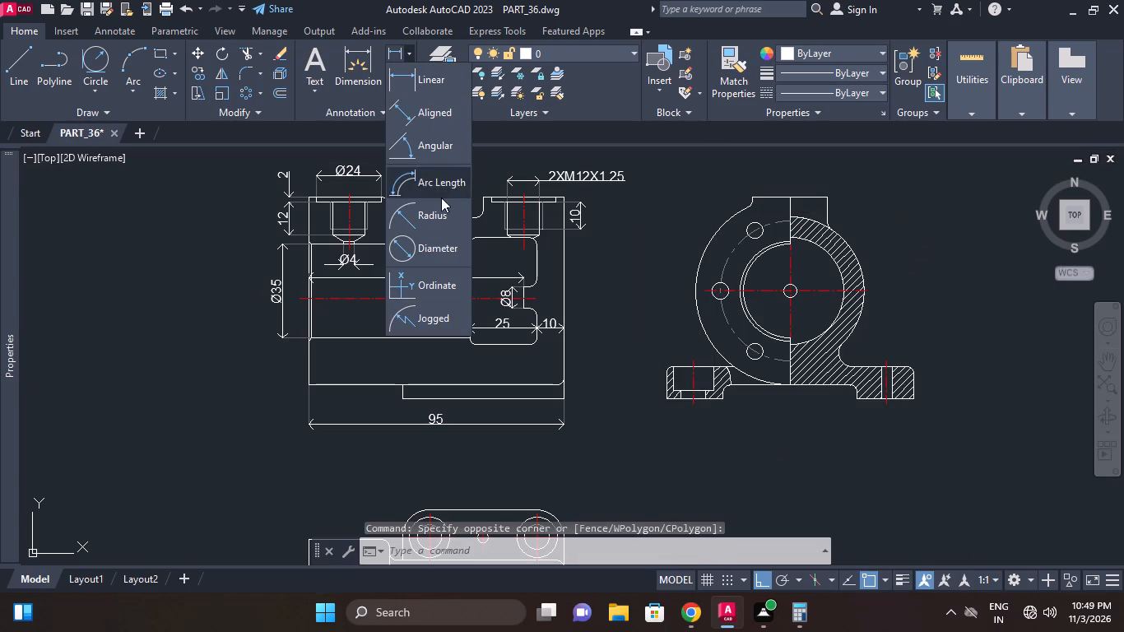
left_click(446, 247)
scroll(732, 254, "up", 1)
middle_click_drag(732, 254, 728, 277)
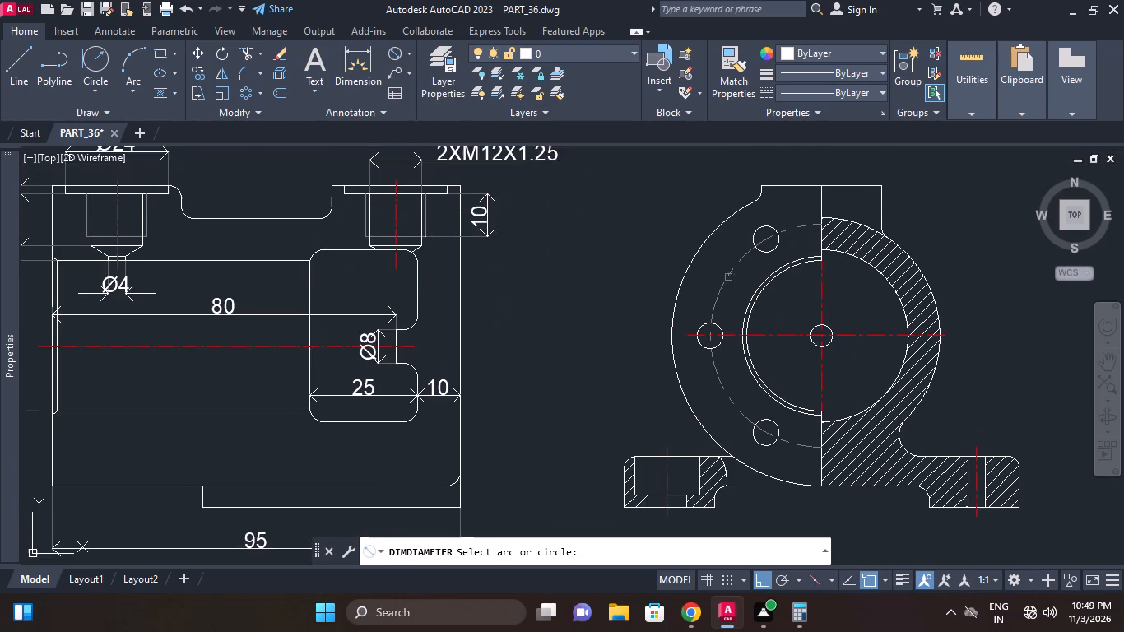
scroll(712, 263, "up", 1)
left_click(789, 211)
middle_click_drag(755, 185, 775, 285)
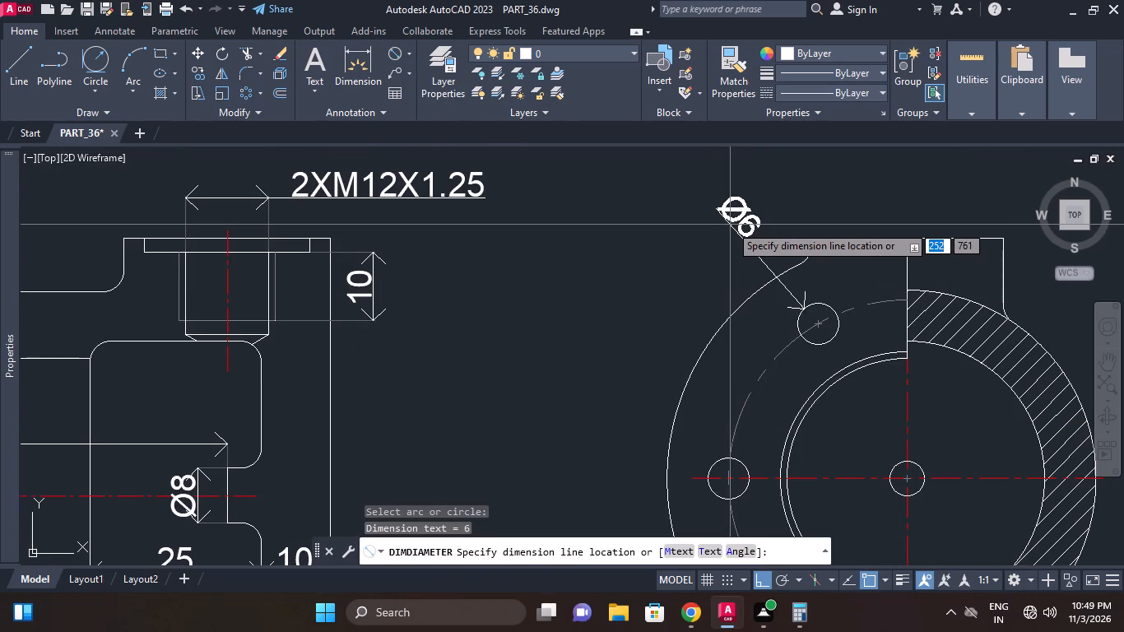
left_click(730, 225)
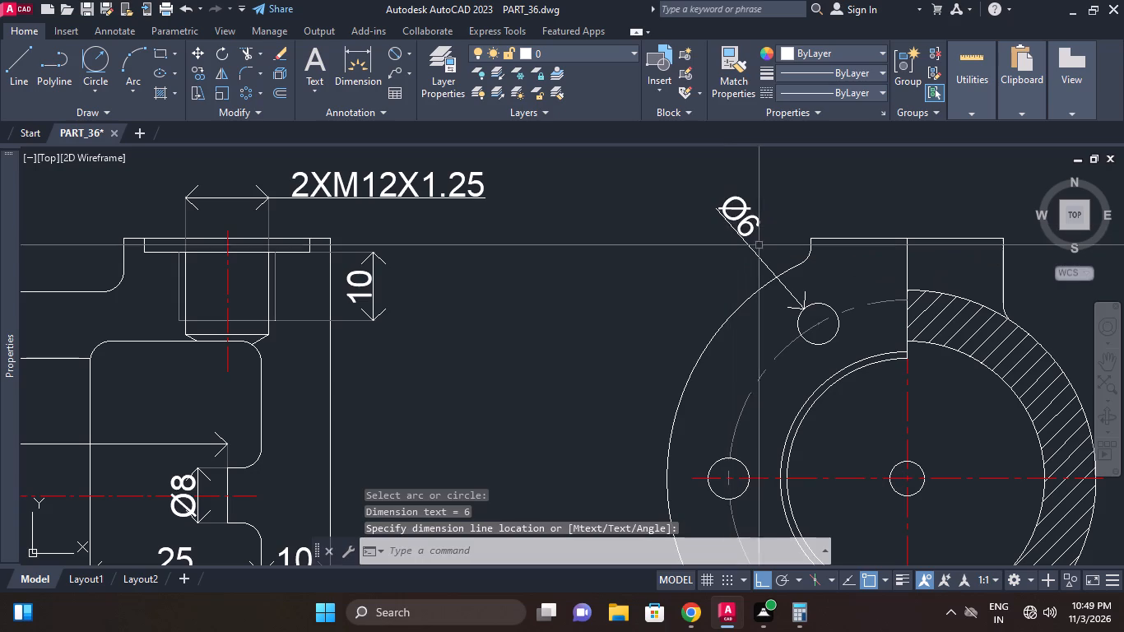
key("Escape")
Replace the upper bolt-circle hole's diameter dimension text with 6XM5-6H on the first line and Ø5 on the second.
double_click(748, 231)
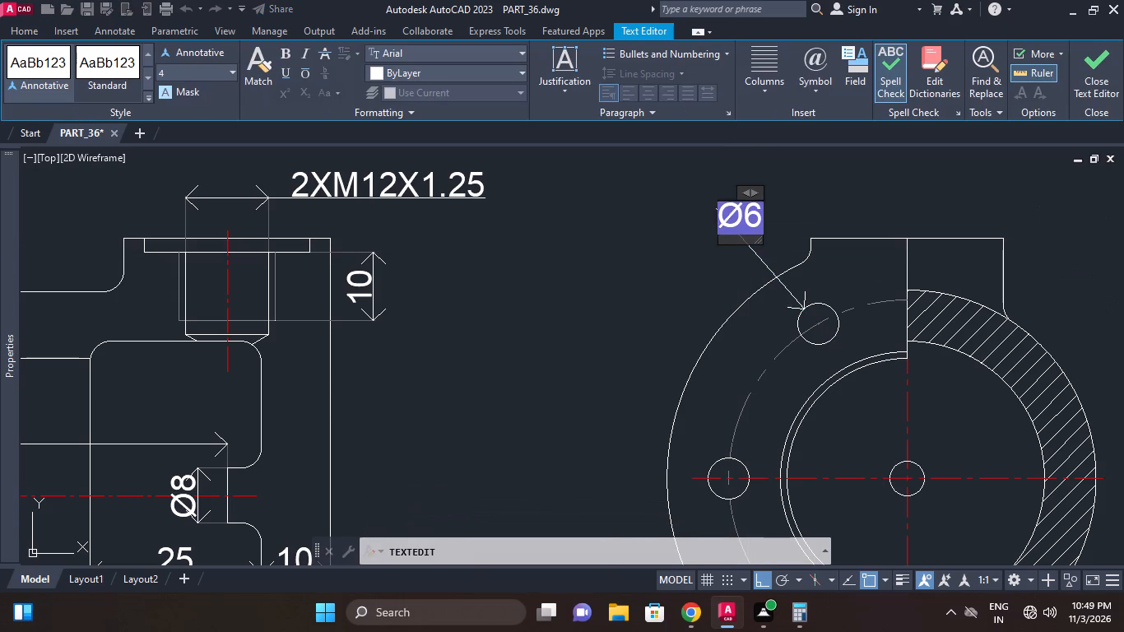
key("6")
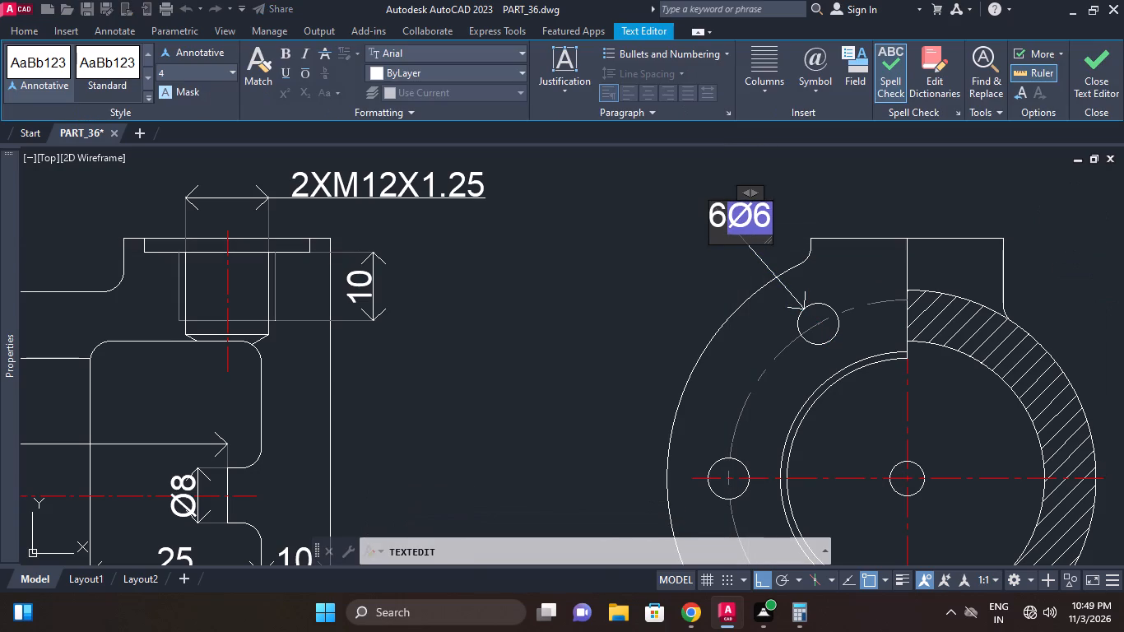
key("x")
key("Right")
key("BackSpace")
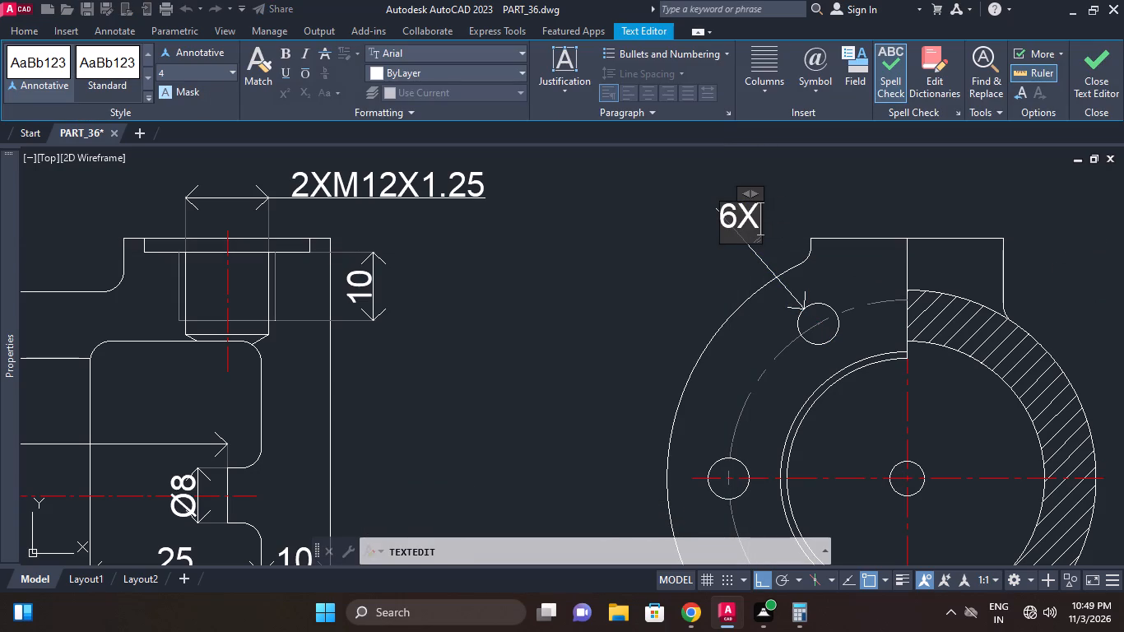
key("m")
key("5")
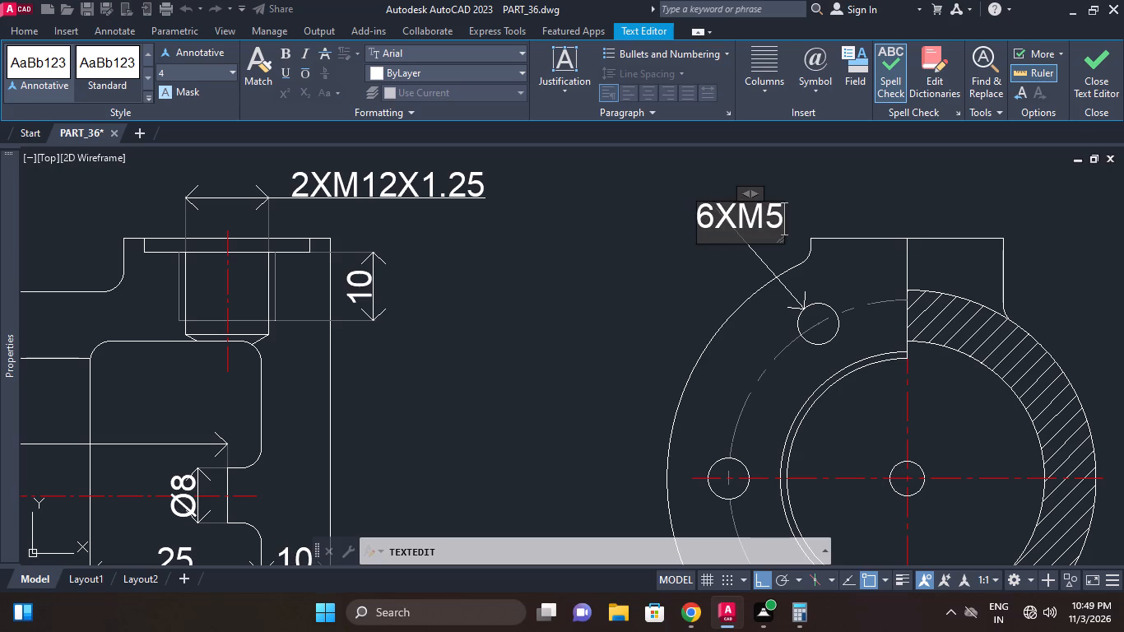
type("-6")
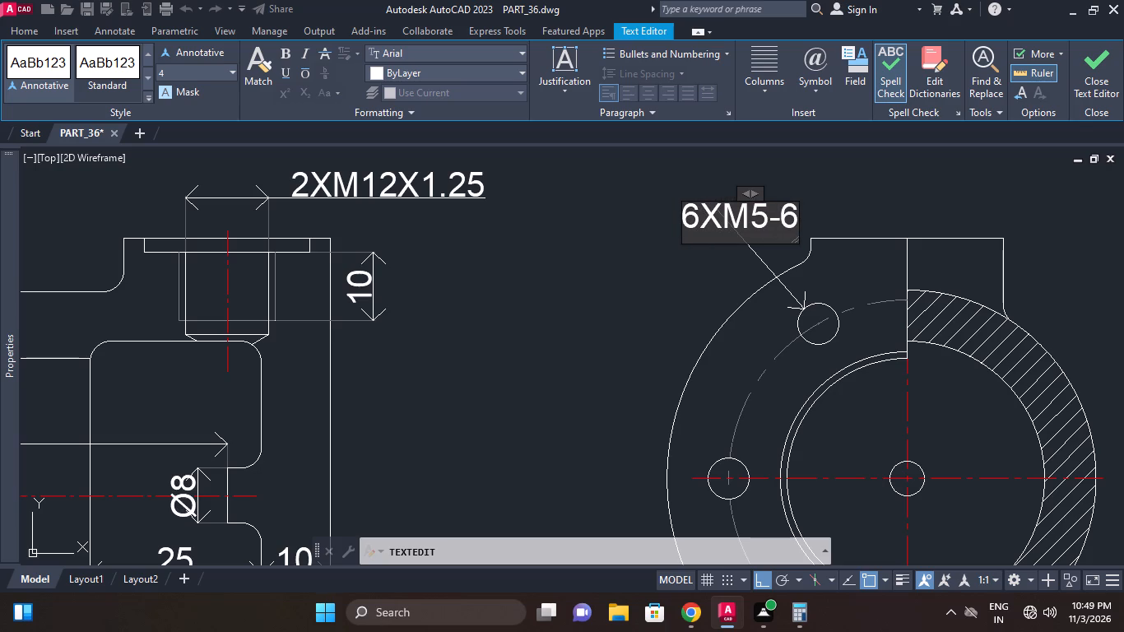
key("h")
key("Return")
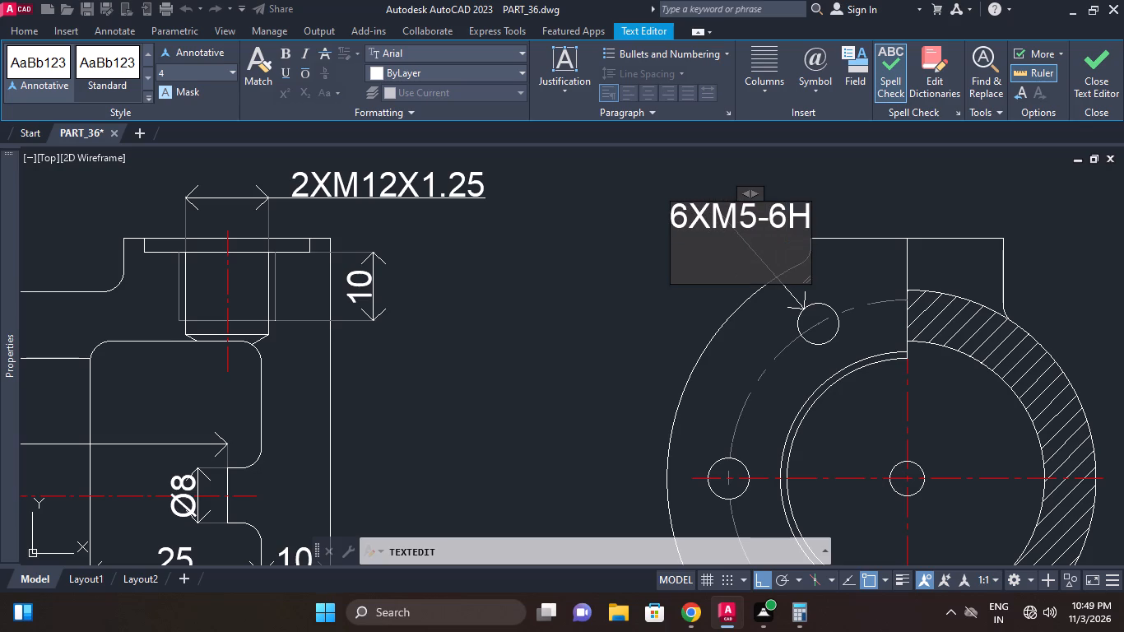
type("%%")
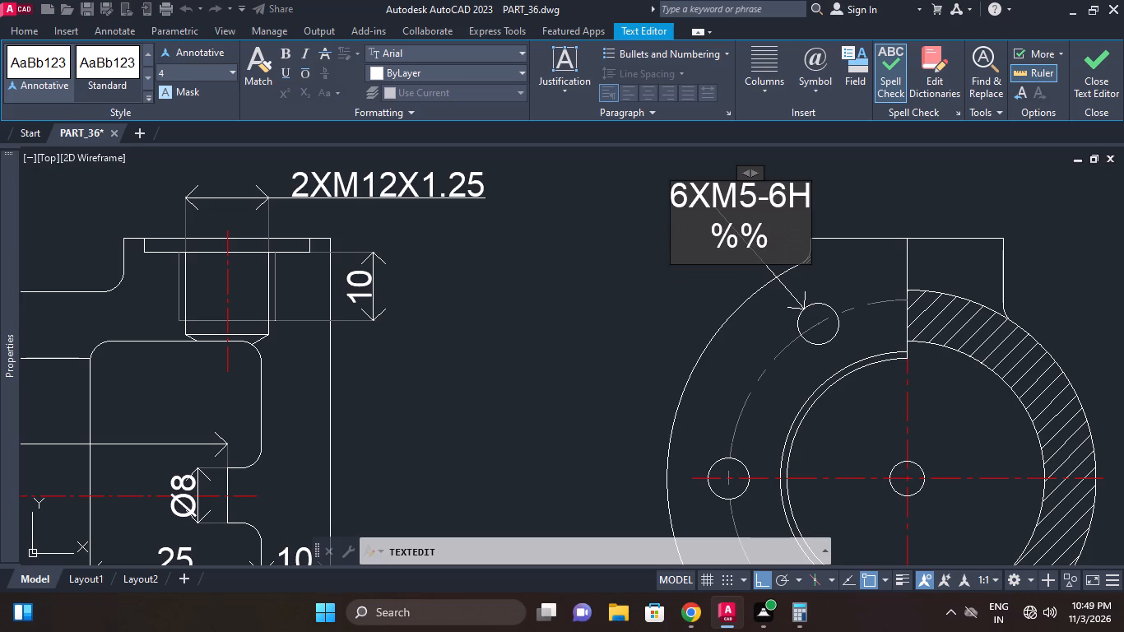
key("c")
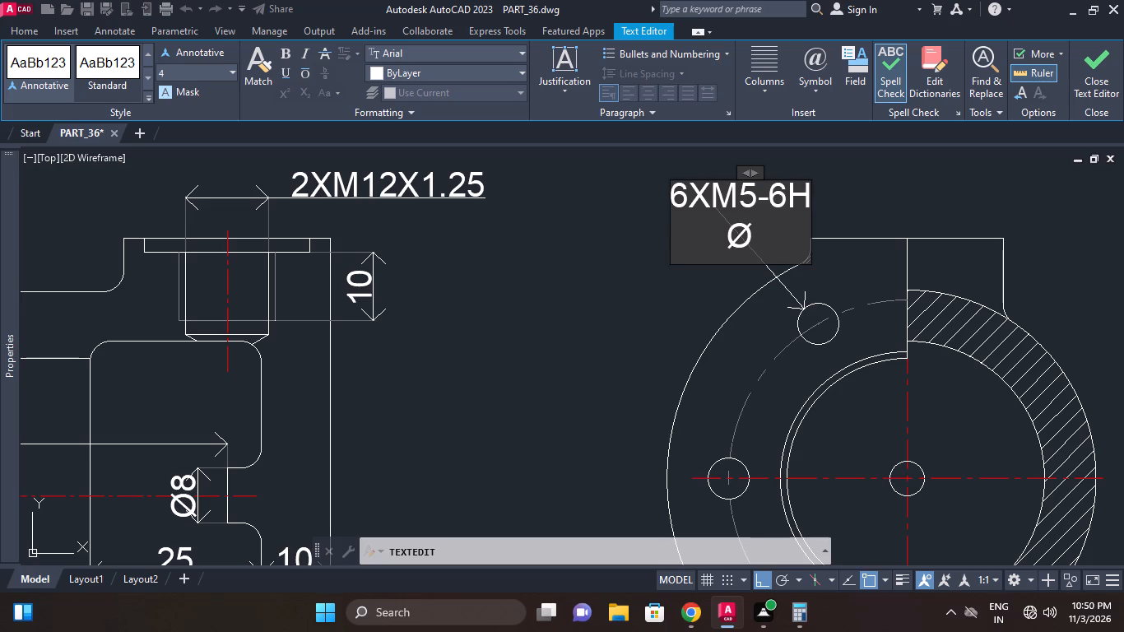
key("5")
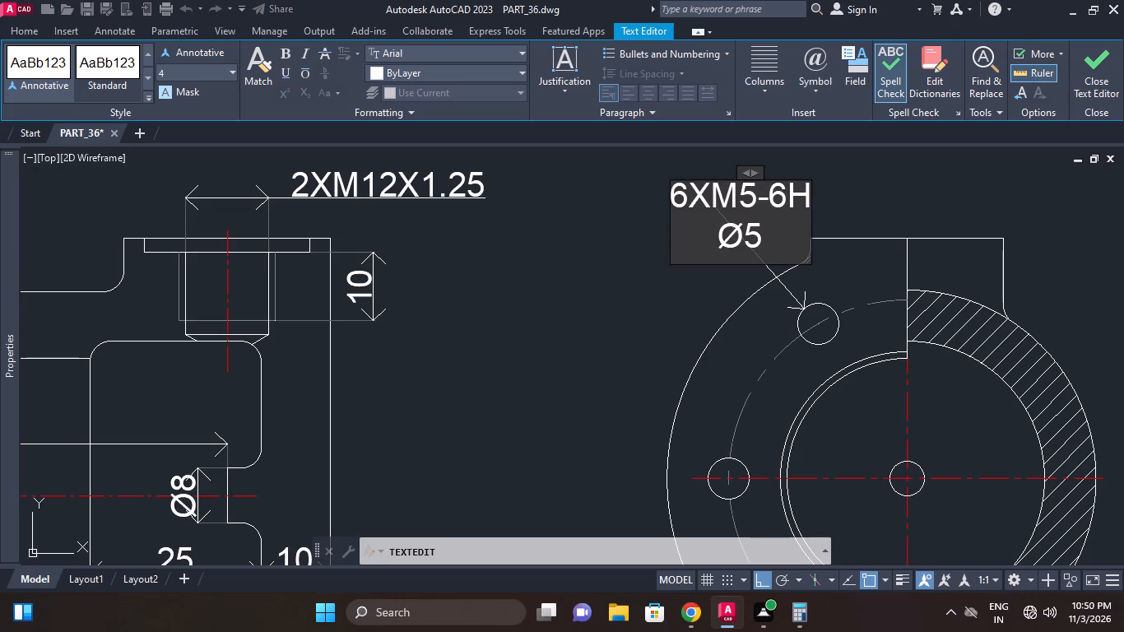
left_click(823, 212)
left_click(866, 193)
scroll(861, 200, "down", 2)
right_click(833, 184)
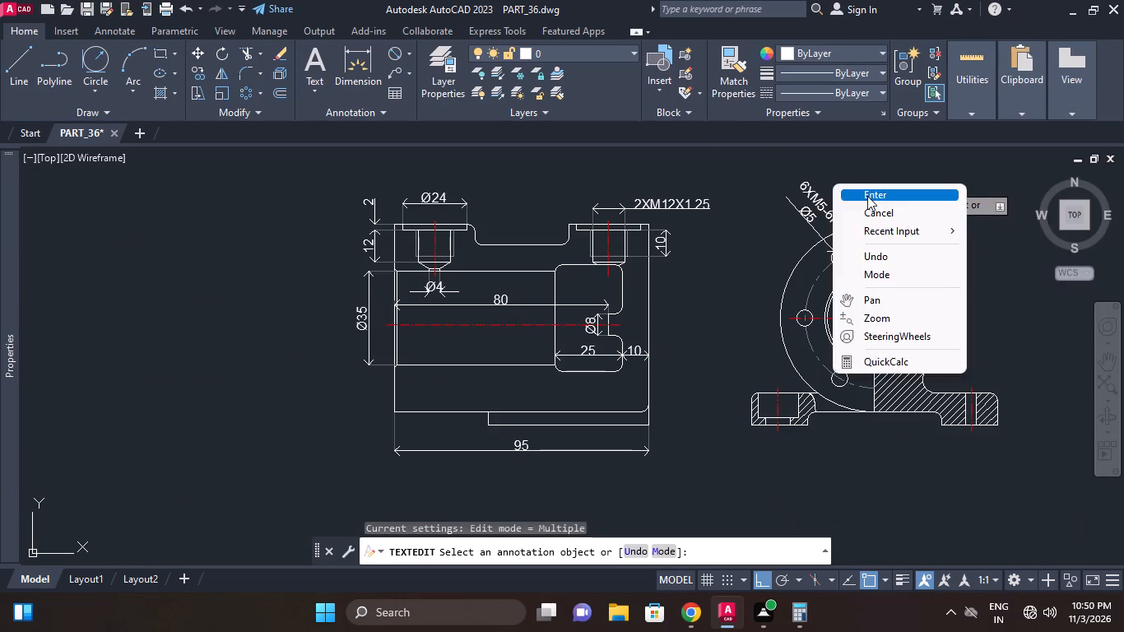
left_click(867, 196)
Move the 6XM5-6H callout text farther left, away from the side view's flange.
left_click(829, 212)
scroll(815, 213, "up", 2)
left_click(811, 203)
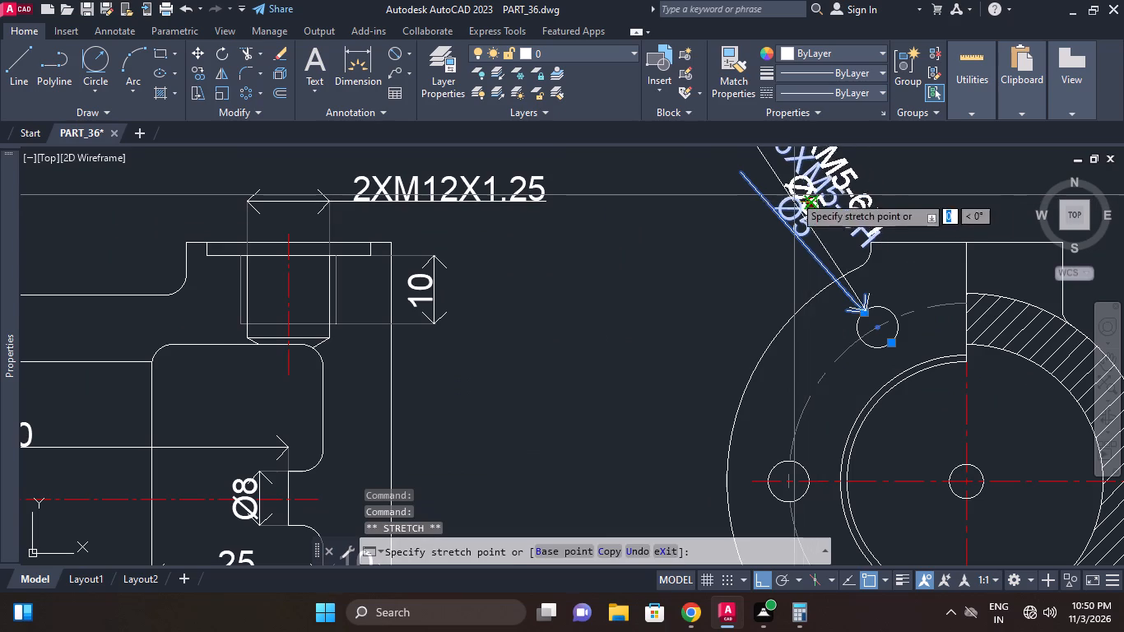
middle_click_drag(753, 194, 763, 251)
left_click(732, 216)
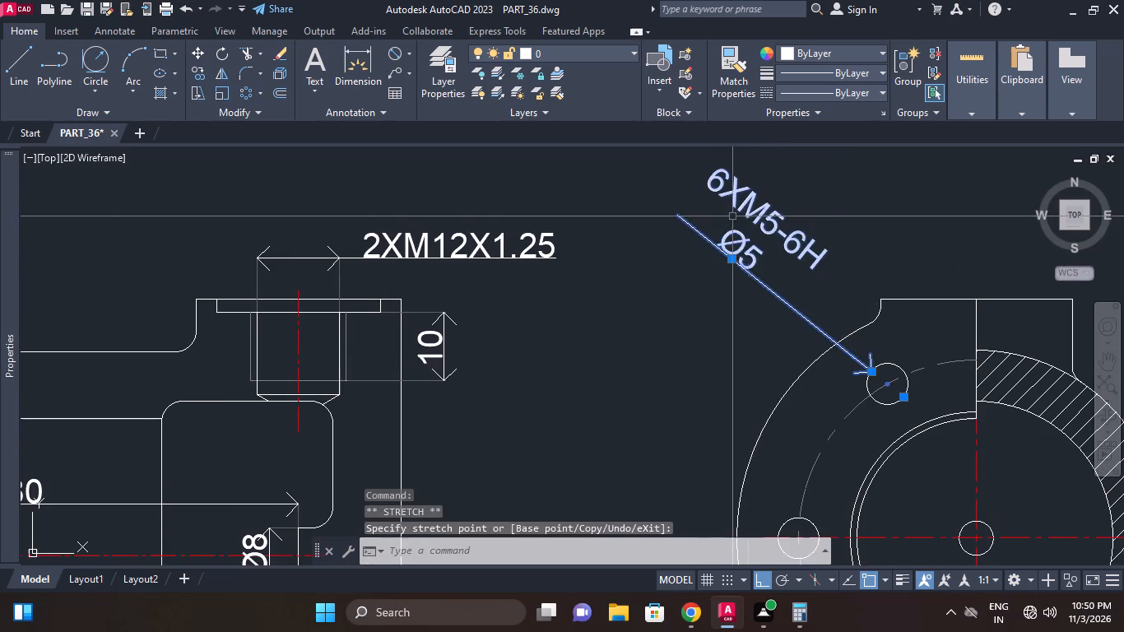
middle_click_drag(778, 252, 672, 243)
scroll(777, 252, "down", 1)
middle_click_drag(736, 242, 694, 216)
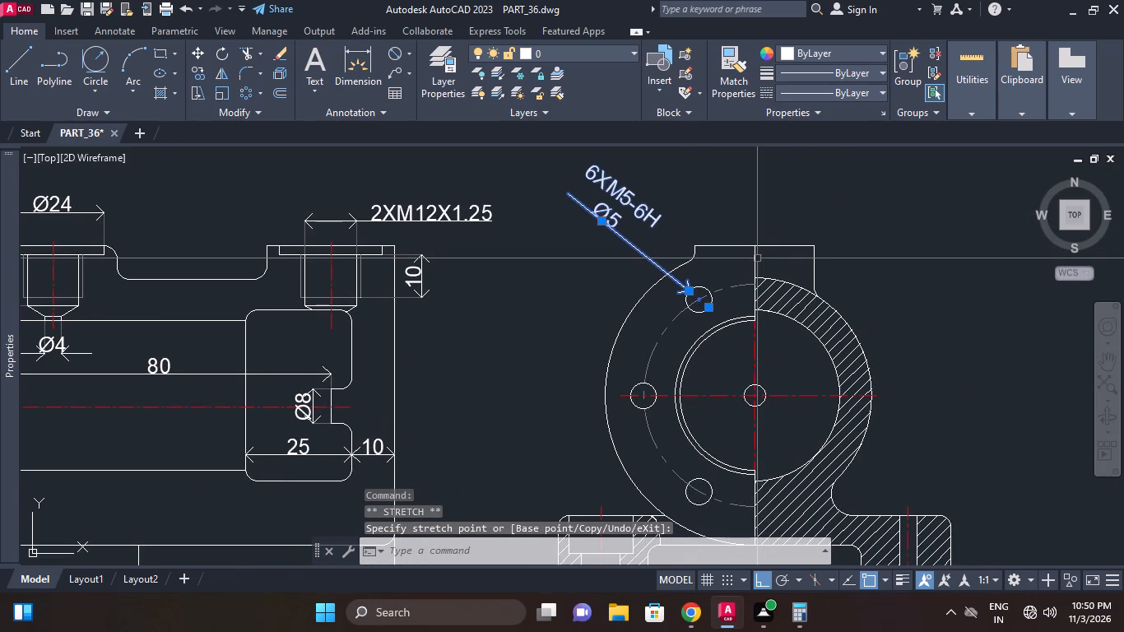
key("Escape")
Add a radius dimension to the flange's outer arc in the side view, with its text outside the upper left.
middle_click_drag(819, 377, 773, 355)
middle_click_drag(769, 356, 634, 369)
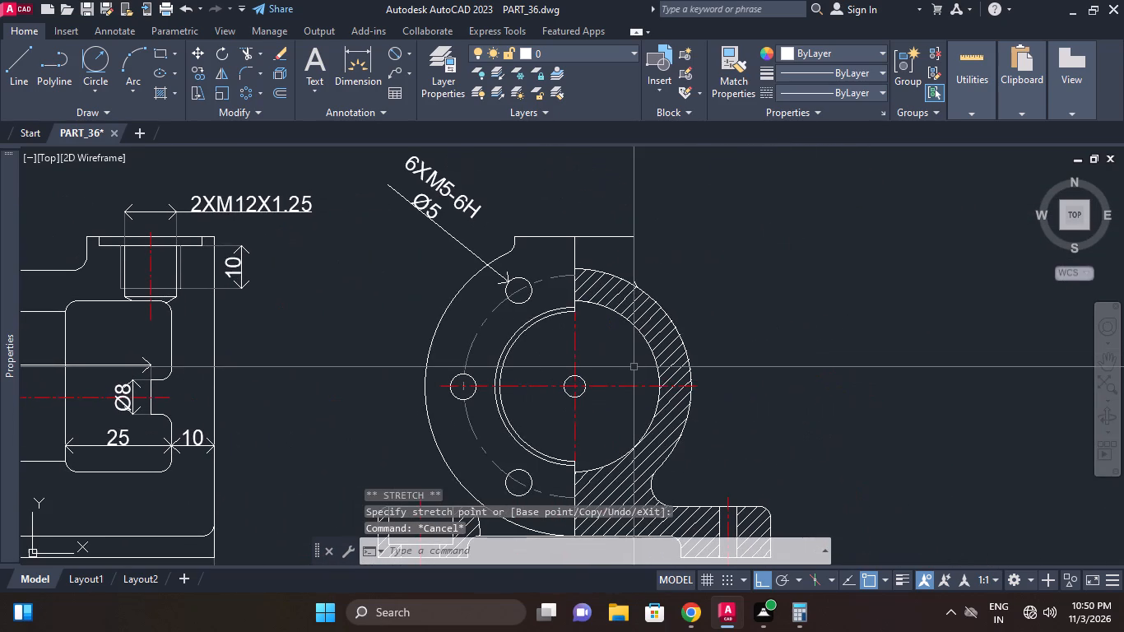
key("Escape")
key("d")
key("i")
key("m")
type("r")
key("space")
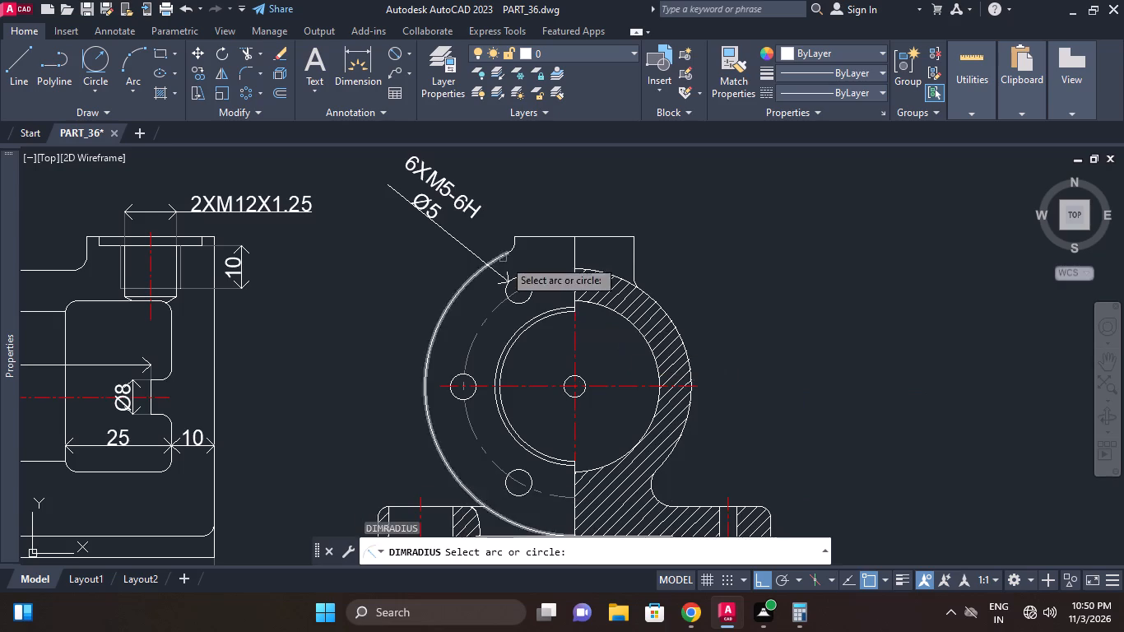
middle_click_drag(509, 266, 667, 279)
left_click(611, 303)
left_click(601, 314)
left_click(596, 315)
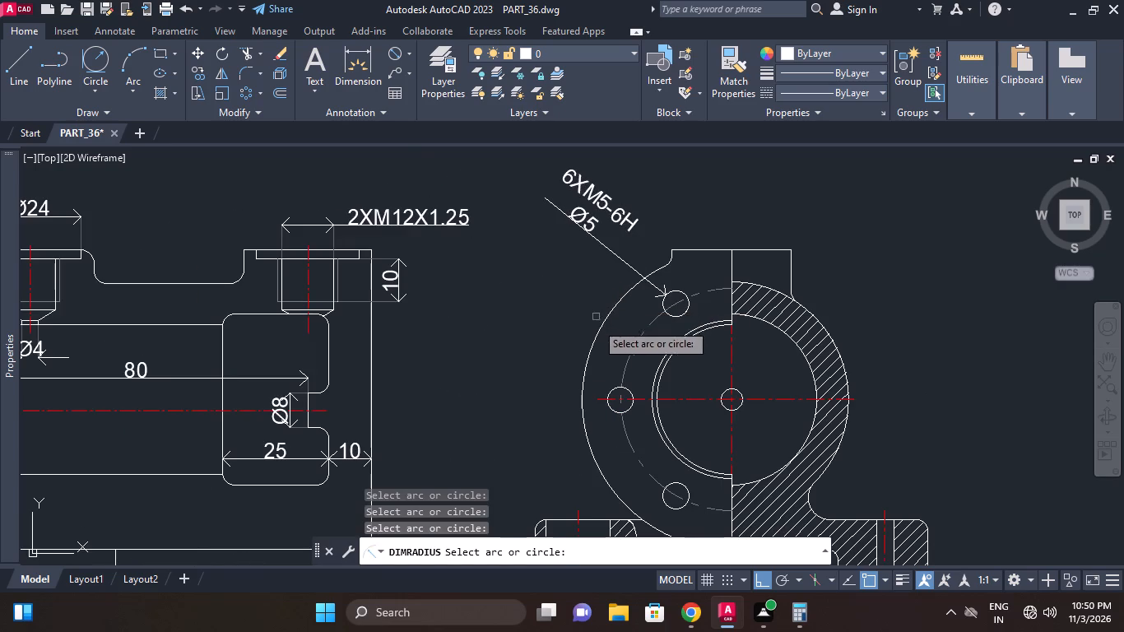
left_click(600, 332)
left_click(583, 304)
Add a radius dimension to the side view's dashed bolt-circle arc, with its text outside the flange's left edge.
key("space")
left_click(634, 343)
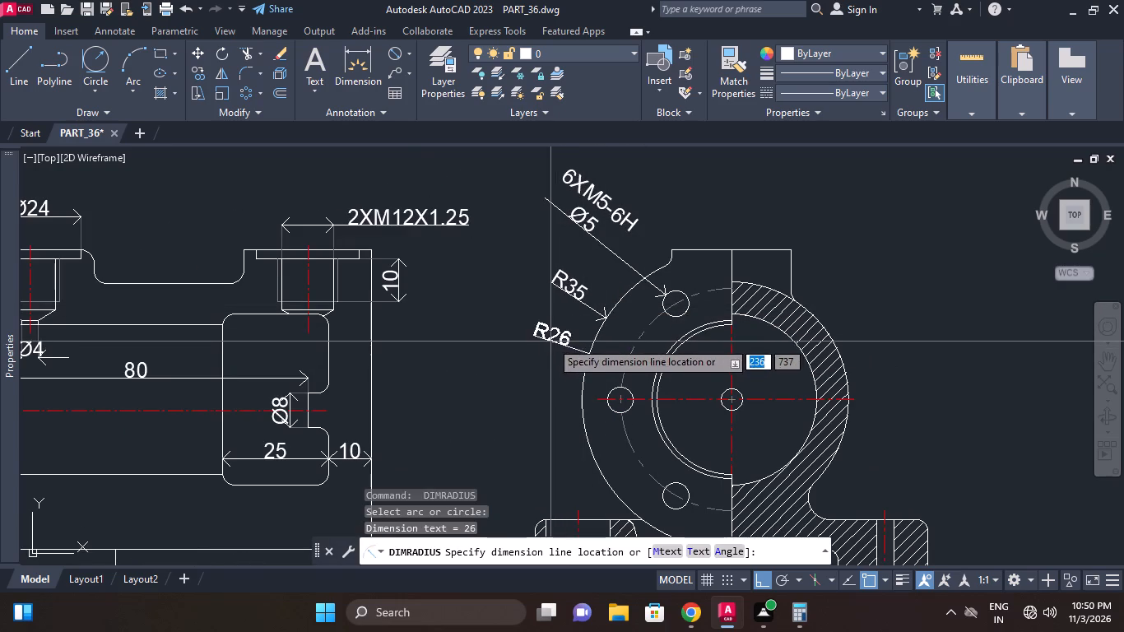
left_click(550, 339)
Add a radius dimension to the outer arc of the side view's hatched half, with its text outside the upper right.
middle_click_drag(568, 365, 572, 315)
middle_click_drag(634, 366, 593, 348)
middle_click_drag(742, 345, 588, 363)
key("space")
middle_click_drag(727, 355, 690, 372)
left_click(599, 291)
left_click(620, 272)
Add a radius dimension to the inner arc of the side view's hatched half, with its text outside the right edge.
key("space")
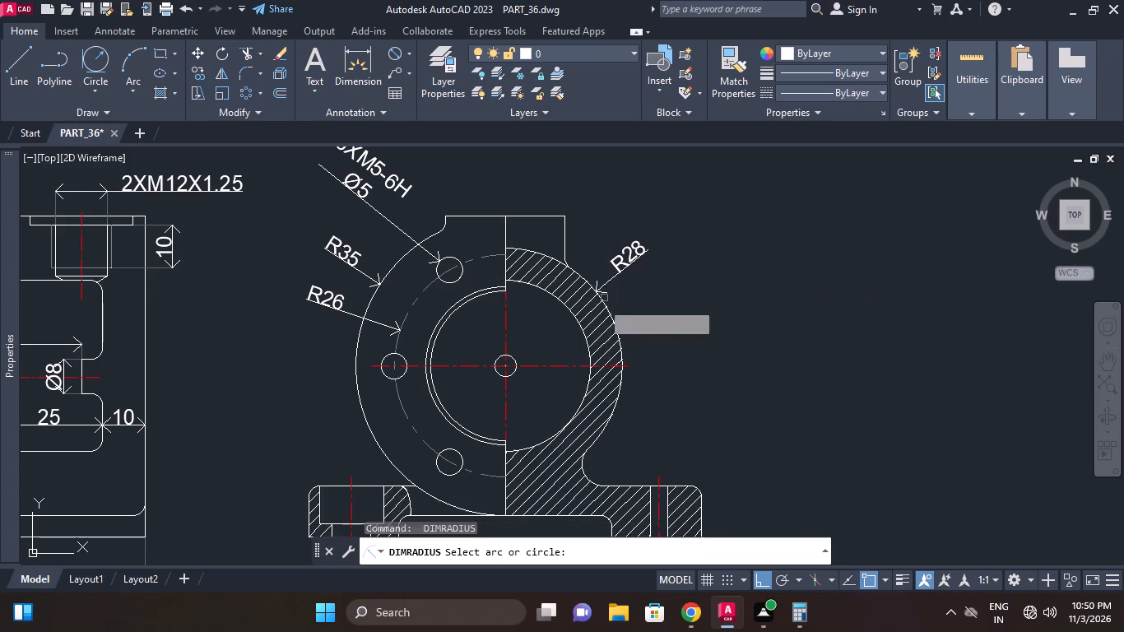
left_click(582, 342)
left_click(587, 343)
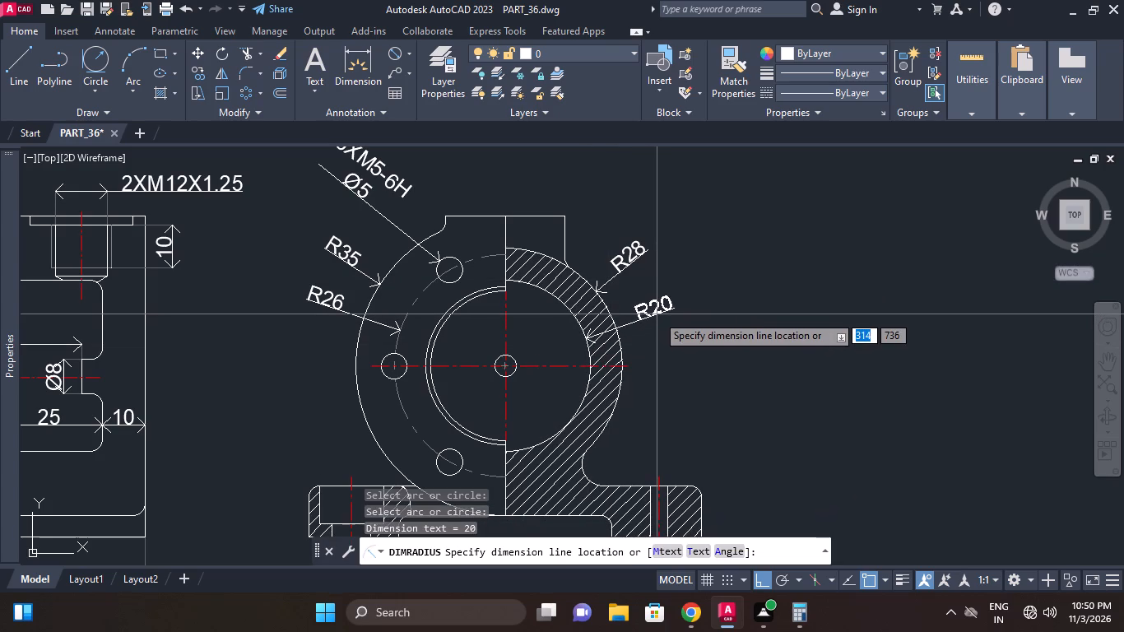
left_click(657, 314)
Set the hatched outer arc's radius dimension to a precision of one decimal place.
left_click(632, 258)
right_click(632, 257)
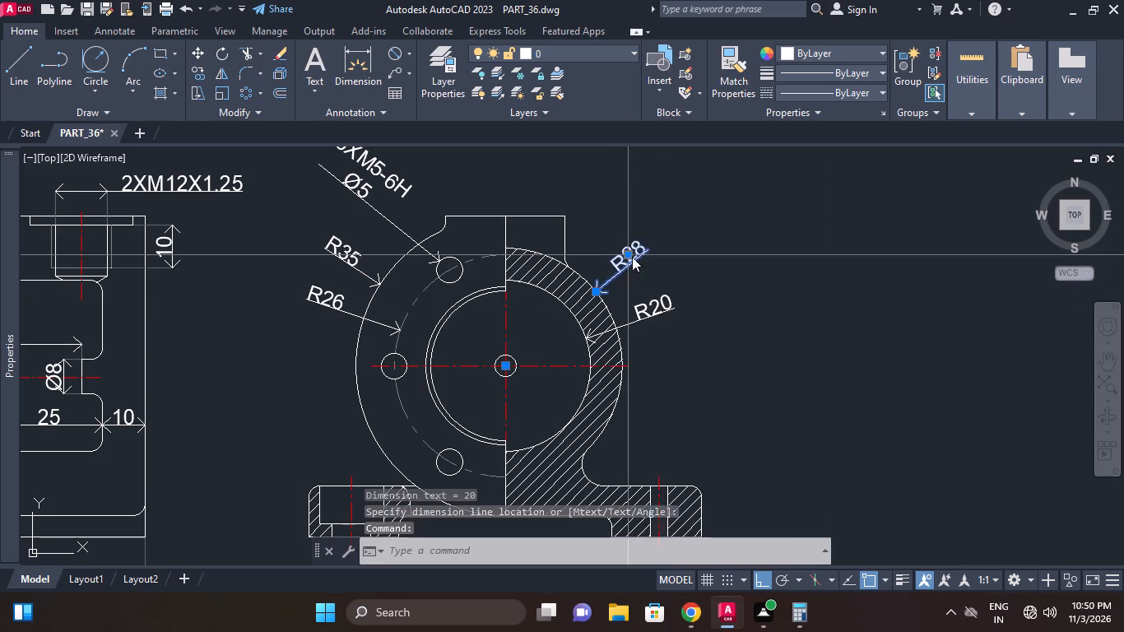
left_click(719, 160)
left_click(856, 180)
key("Escape")
Add a horizontal linear dimension across the counterbore in the side view's left foot, placed below the foot.
middle_click_drag(791, 267, 820, 205)
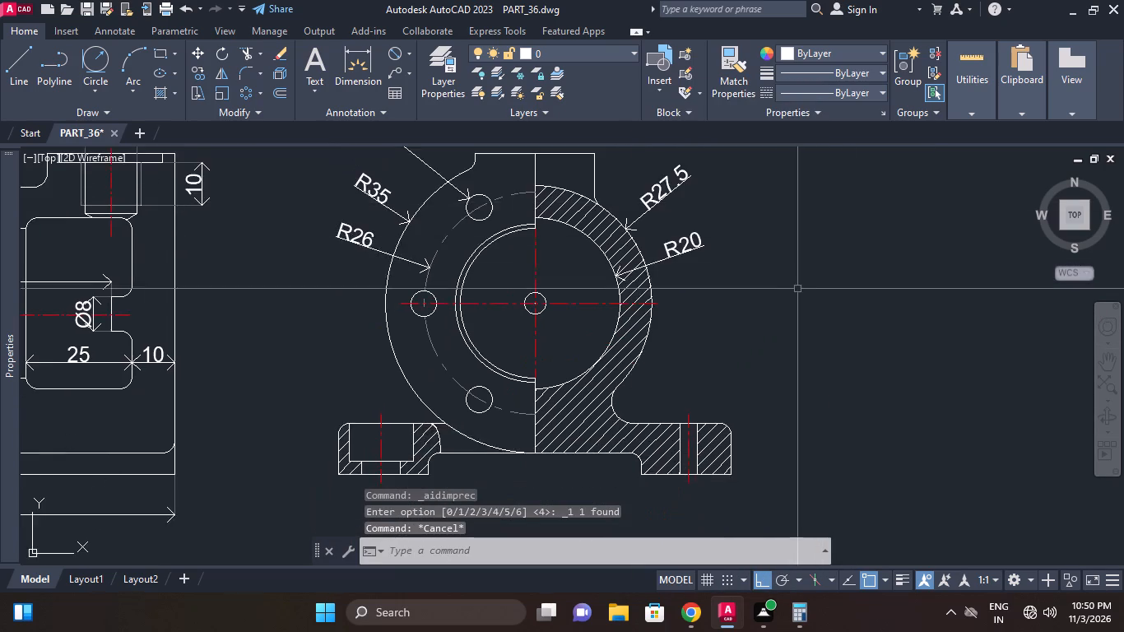
middle_click_drag(797, 291, 814, 235)
middle_click_drag(809, 291, 785, 285)
middle_click_drag(840, 295, 820, 270)
middle_click_drag(808, 309, 815, 267)
middle_click_drag(601, 332, 704, 321)
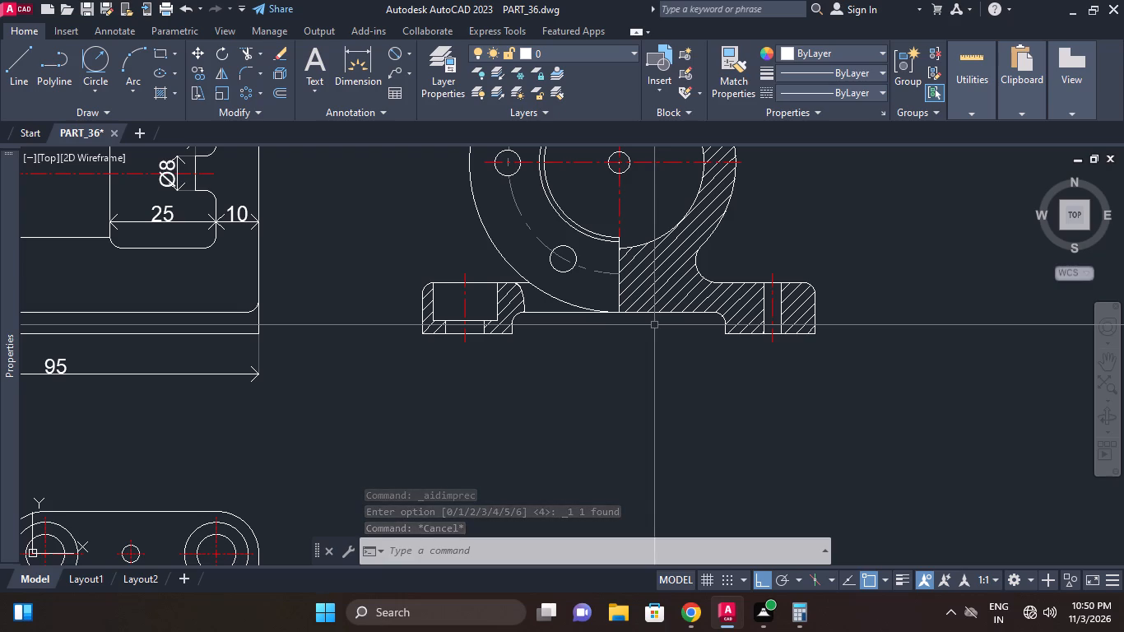
key("d")
key("l")
type("i")
key("space")
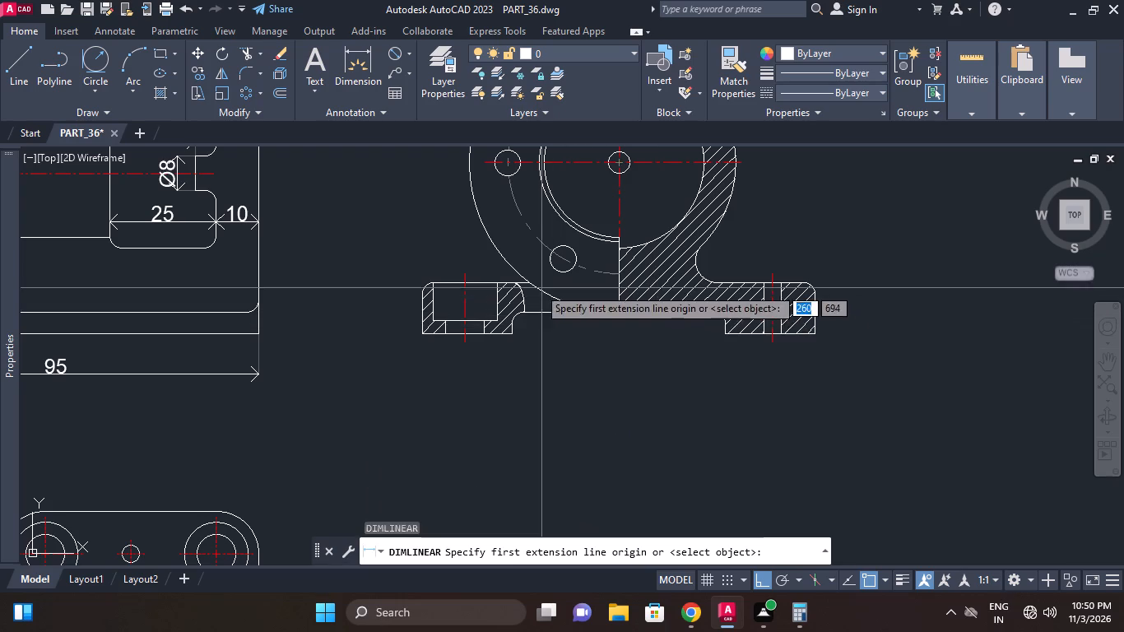
middle_click_drag(552, 300, 715, 312)
scroll(561, 365, "up", 1)
left_click(616, 313)
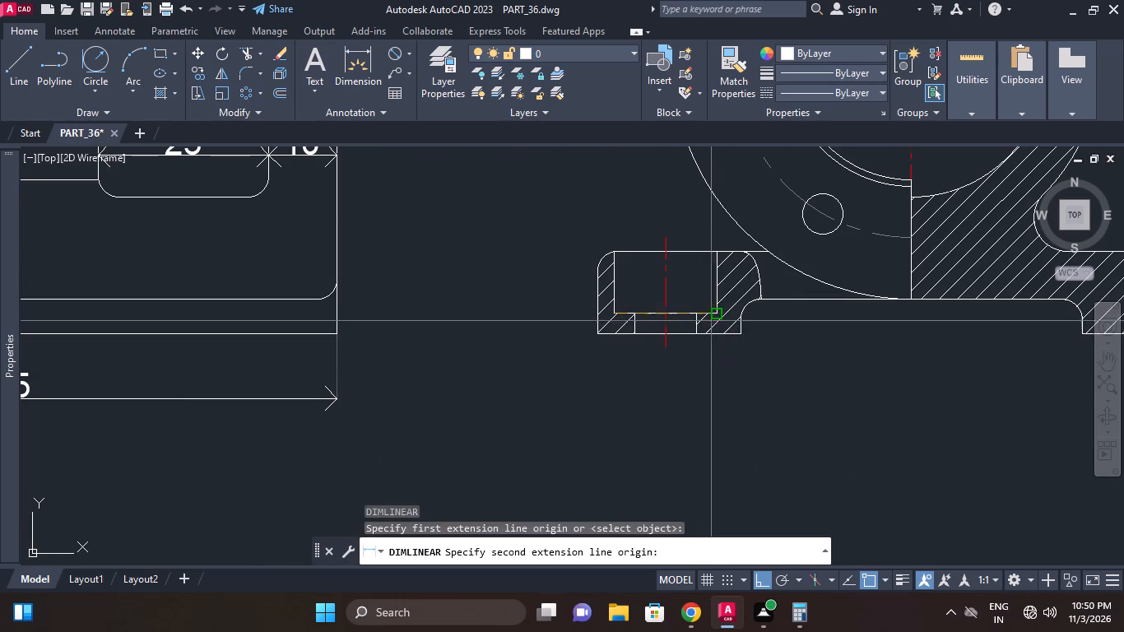
left_click(716, 313)
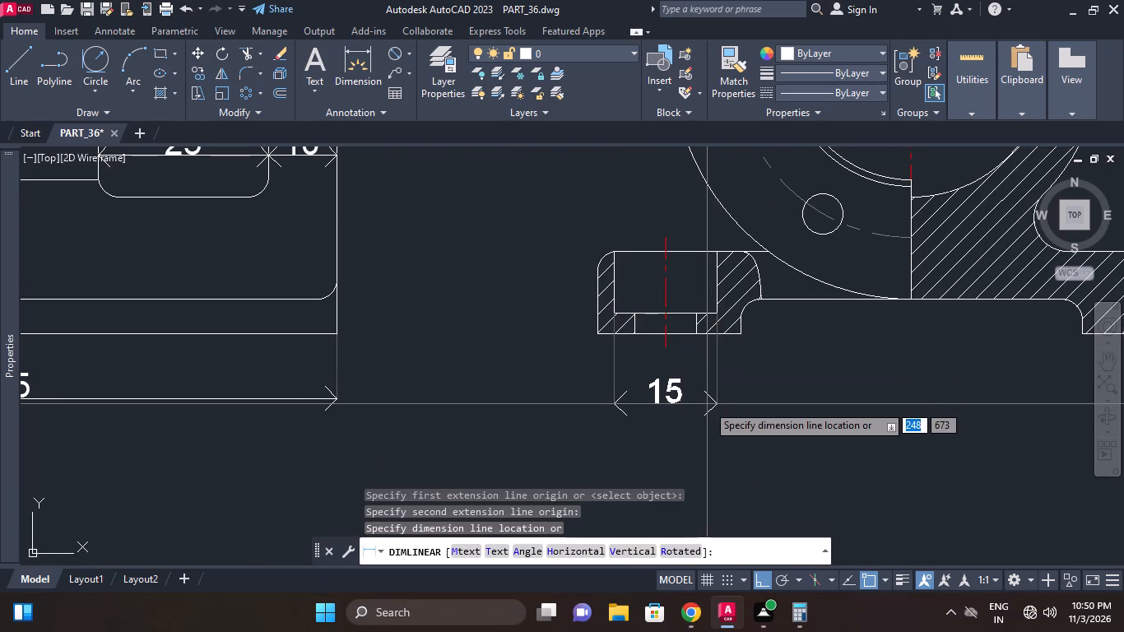
left_click(707, 404)
Edit the left foot's counterbore dimension text to read 4XØ9 on the first line and Ø15 on the second.
double_click(680, 393)
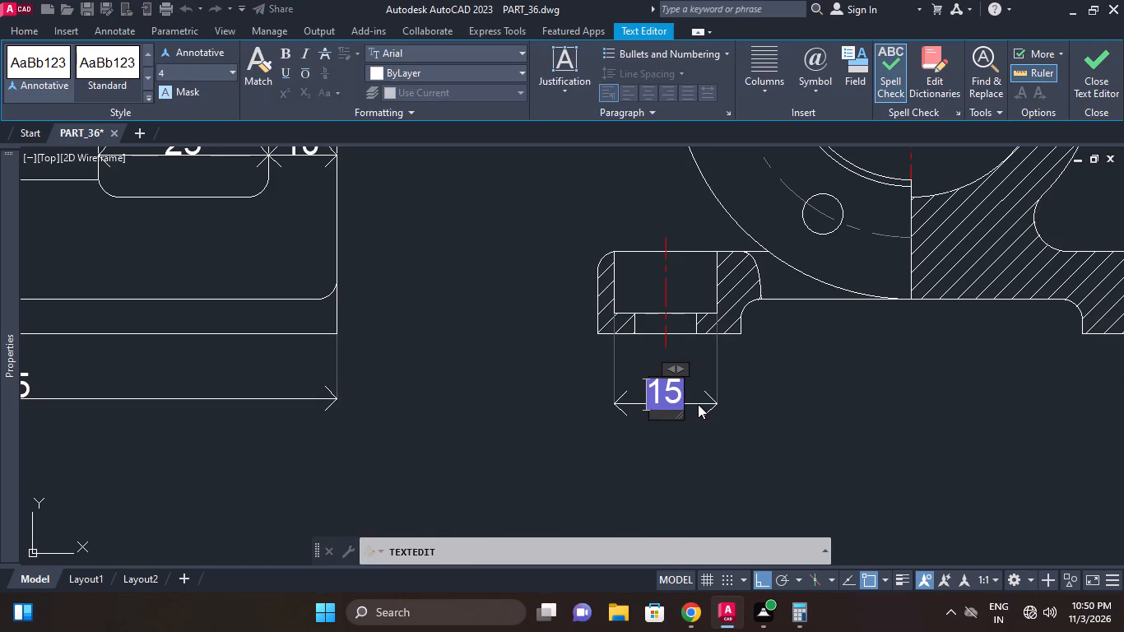
key("Return")
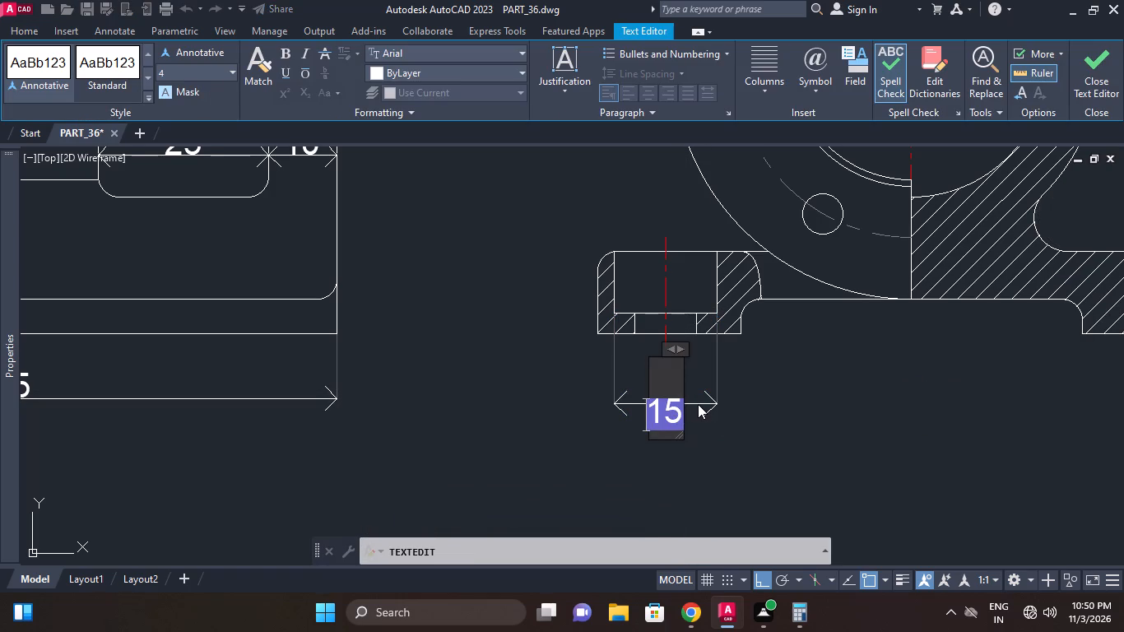
key("Up")
type("4x")
type("%%C")
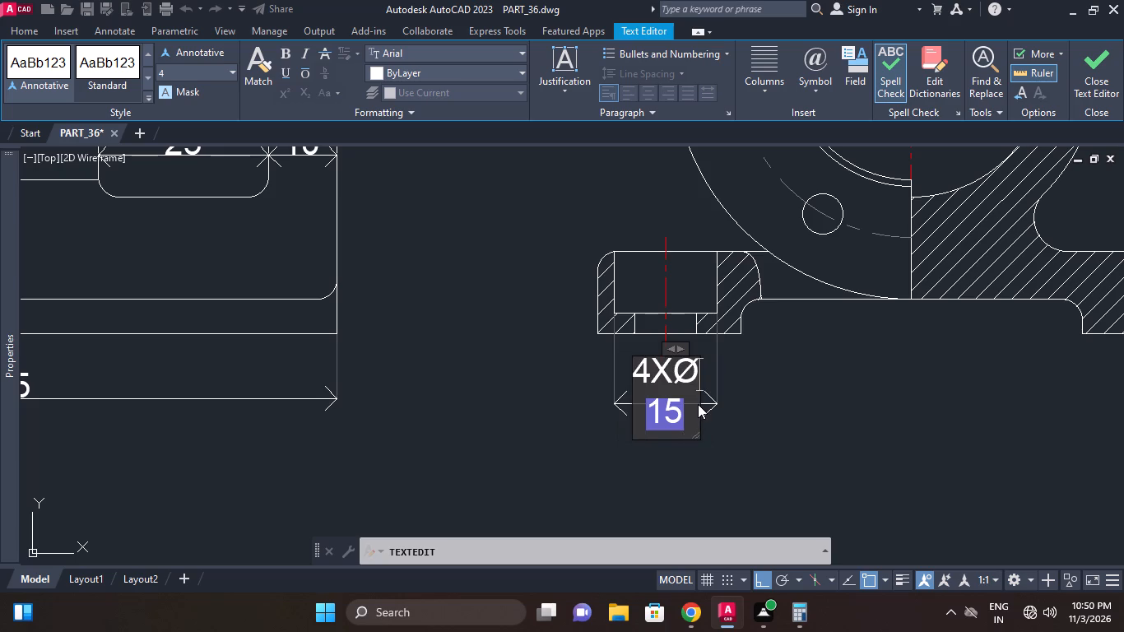
key("9")
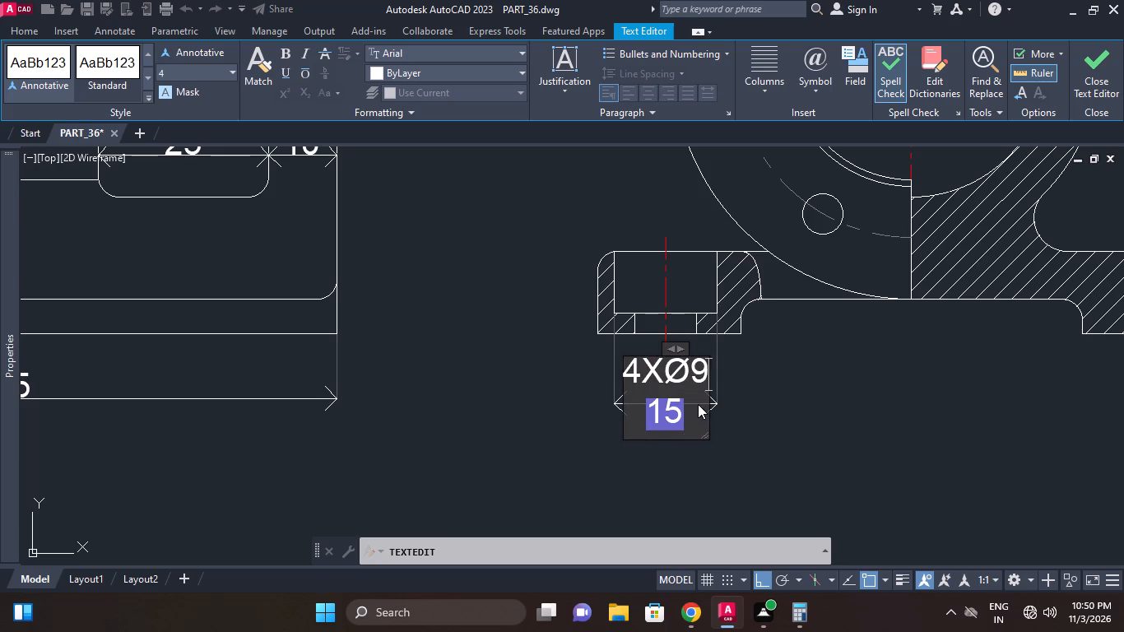
key("Return")
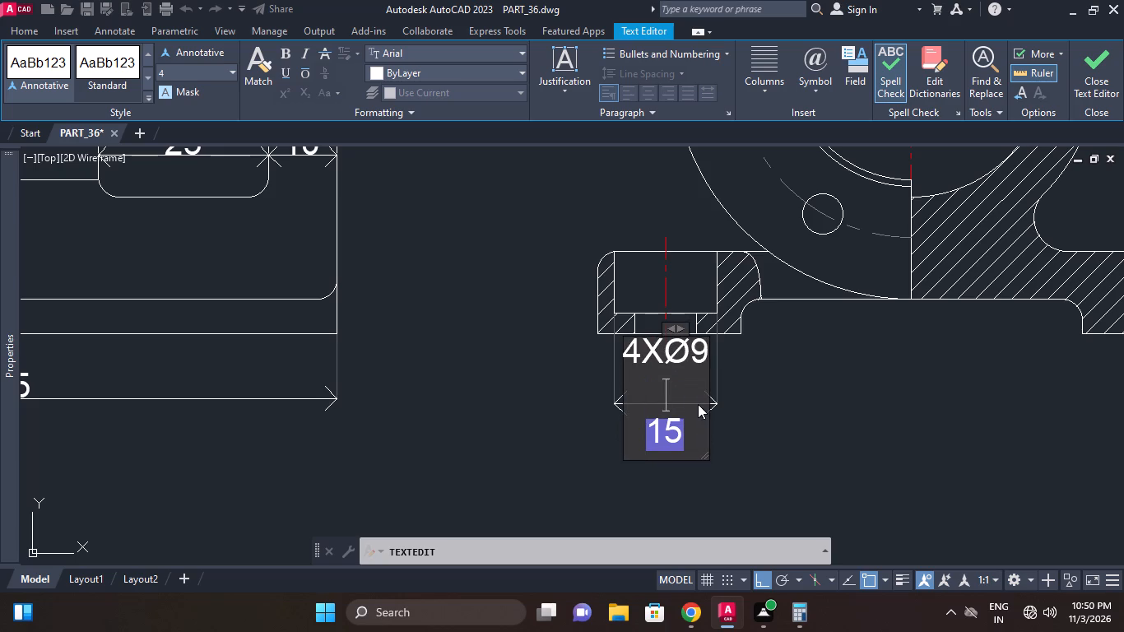
key("BackSpace")
key("Down")
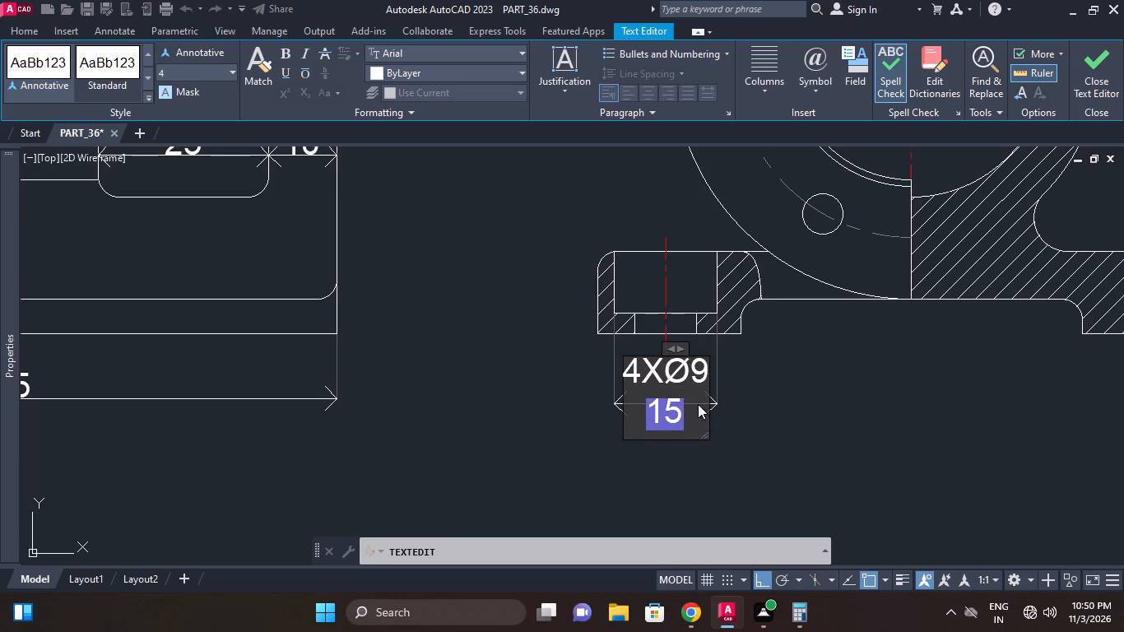
key("Left")
key("Left")
key("Left")
key("Down")
key("Down")
key("Left")
type("%%c")
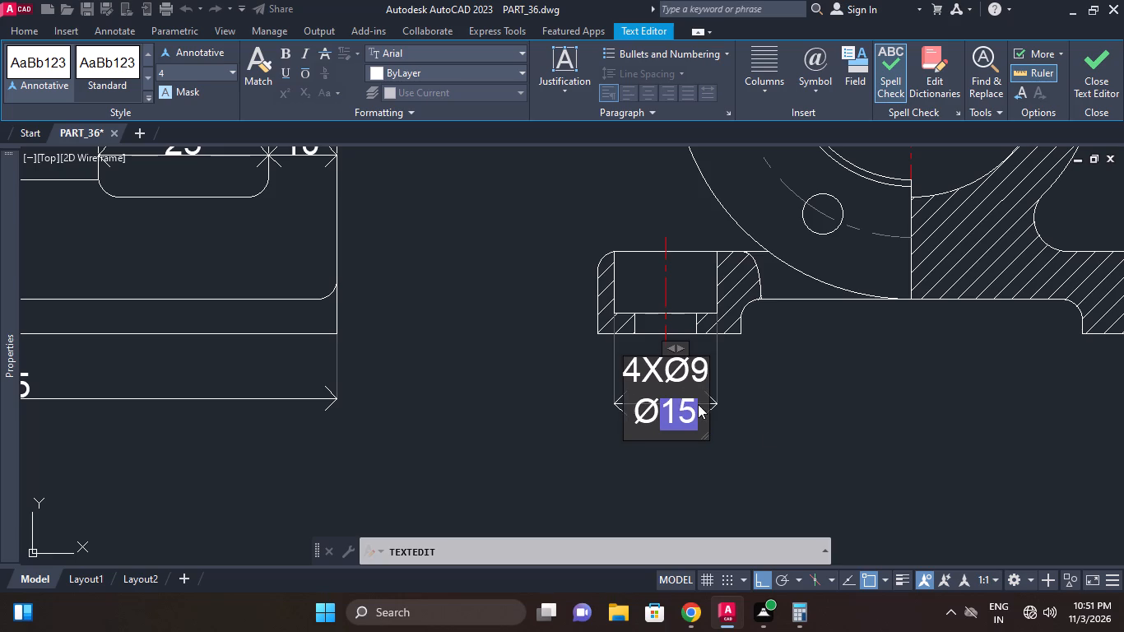
left_click(769, 429)
key("Escape")
Finish the text edit and stretch the left foot's counterbore dimension lower so its text clears the foot.
left_click(756, 439)
left_click(675, 381)
key("s")
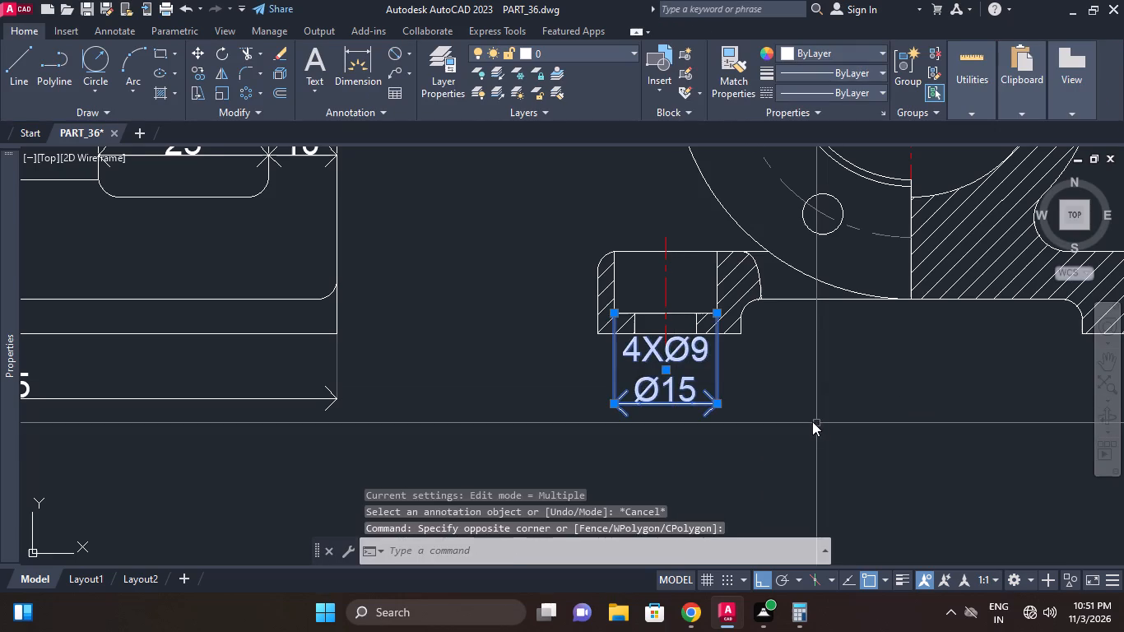
key("space")
left_click(812, 421)
left_click(813, 448)
key("Escape")
Add a horizontal linear dimension across the recess between the side view's two feet, placed below the base.
middle_click_drag(895, 388, 681, 386)
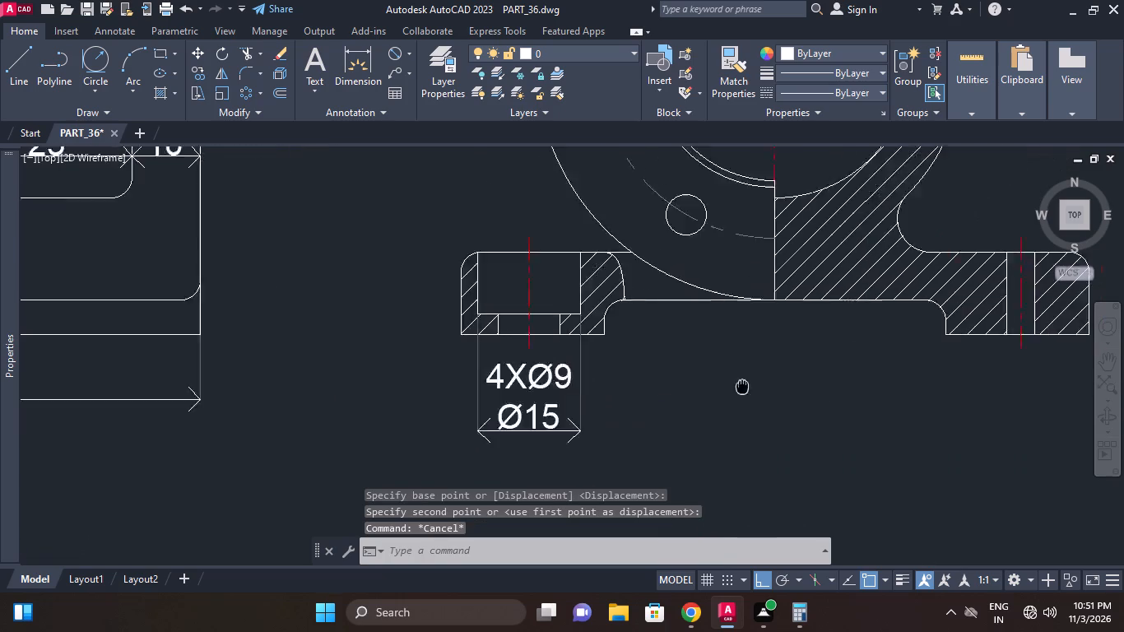
middle_click_drag(681, 386, 658, 386)
key("d")
key("l")
key("i")
key("space")
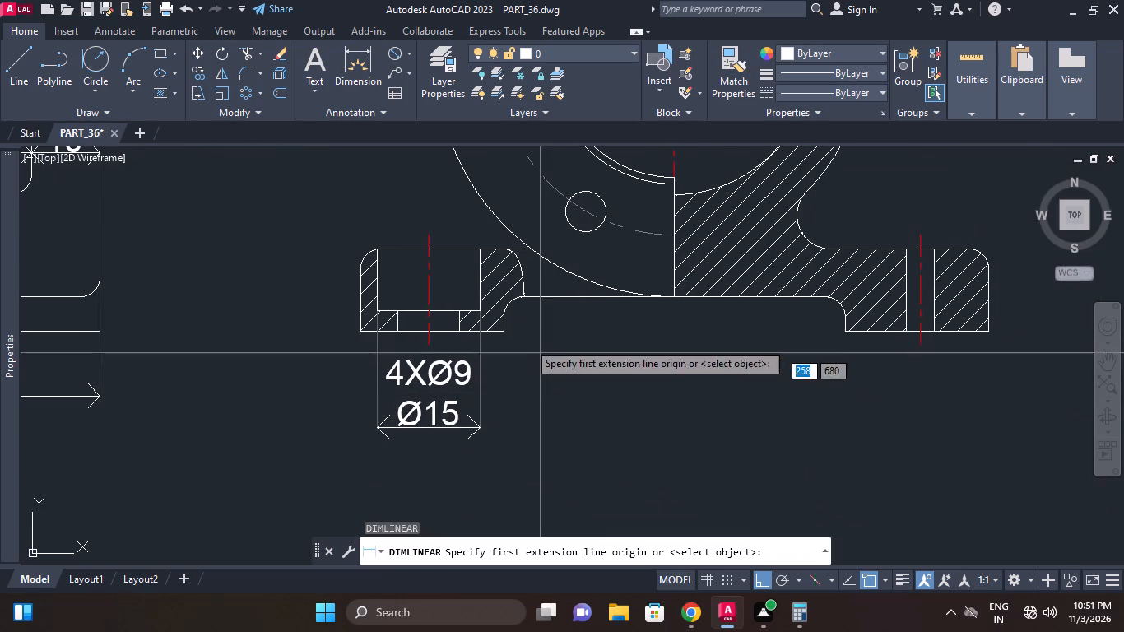
left_click(502, 329)
left_click(845, 332)
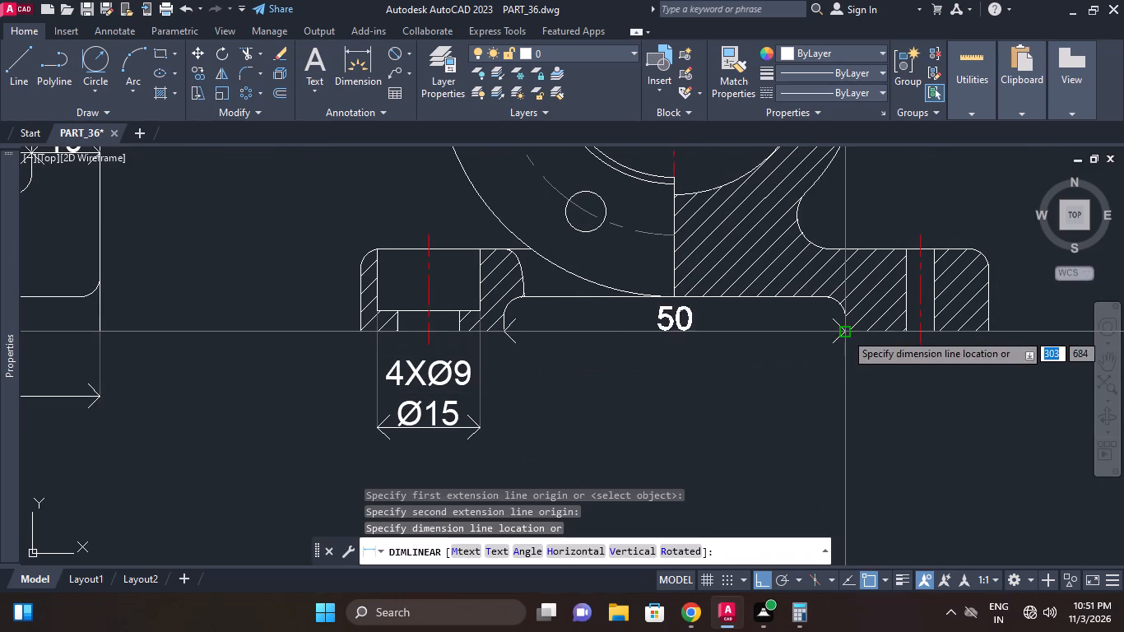
left_click(812, 392)
Add a vertical linear dimension for the depth of the recess between the feet, placed just inside its left end.
key("space")
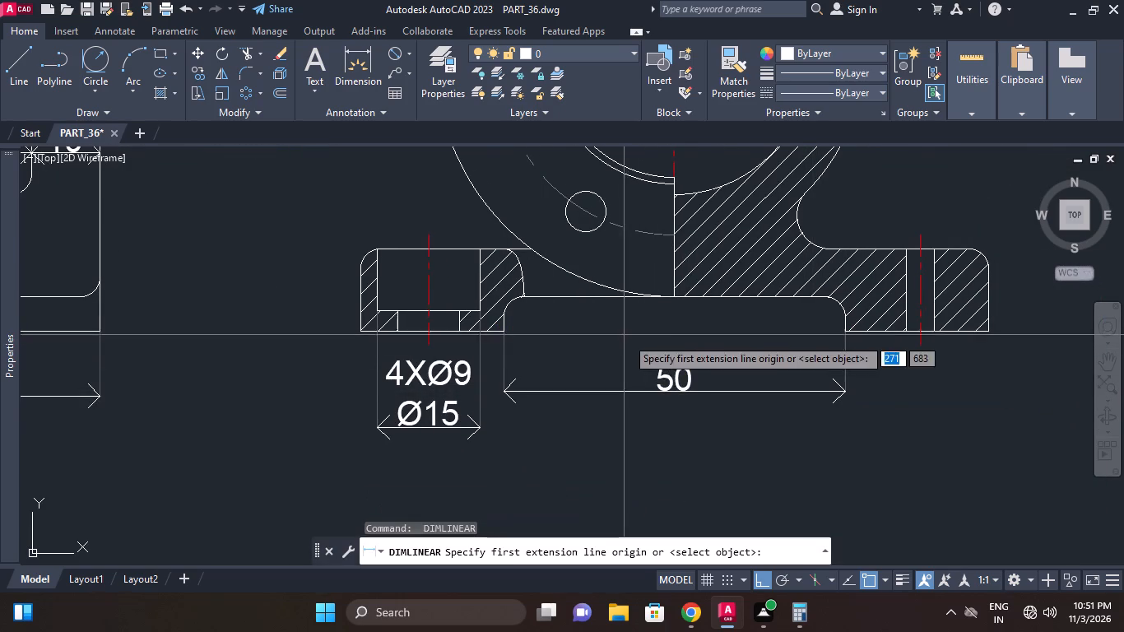
left_click(502, 332)
left_click(536, 300)
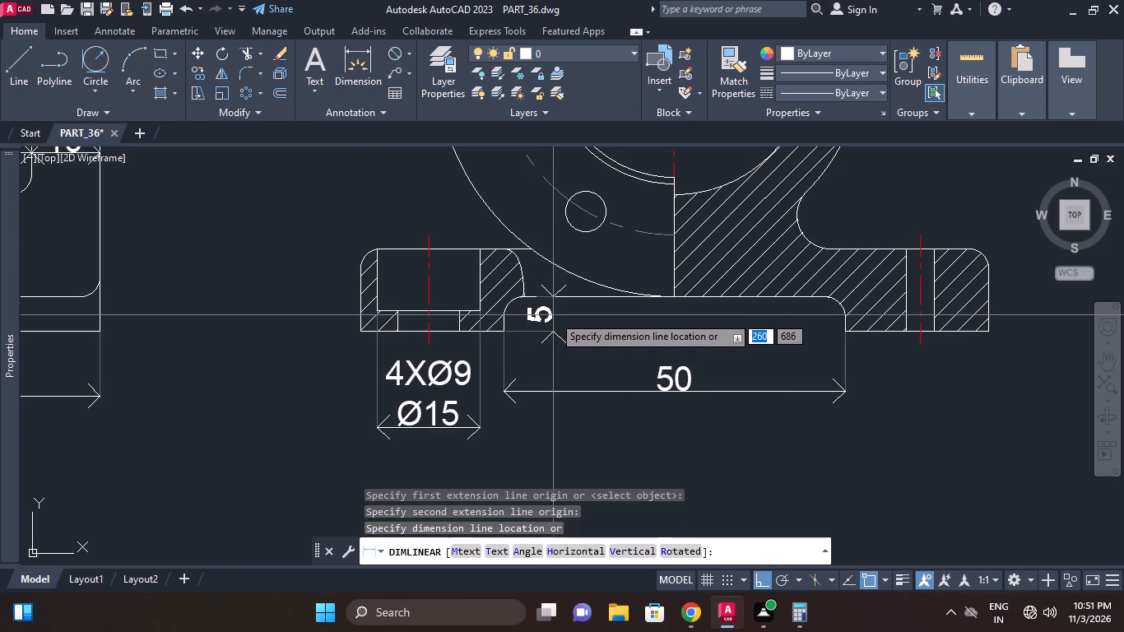
left_click(556, 315)
middle_click_drag(697, 344, 627, 352)
key("Escape")
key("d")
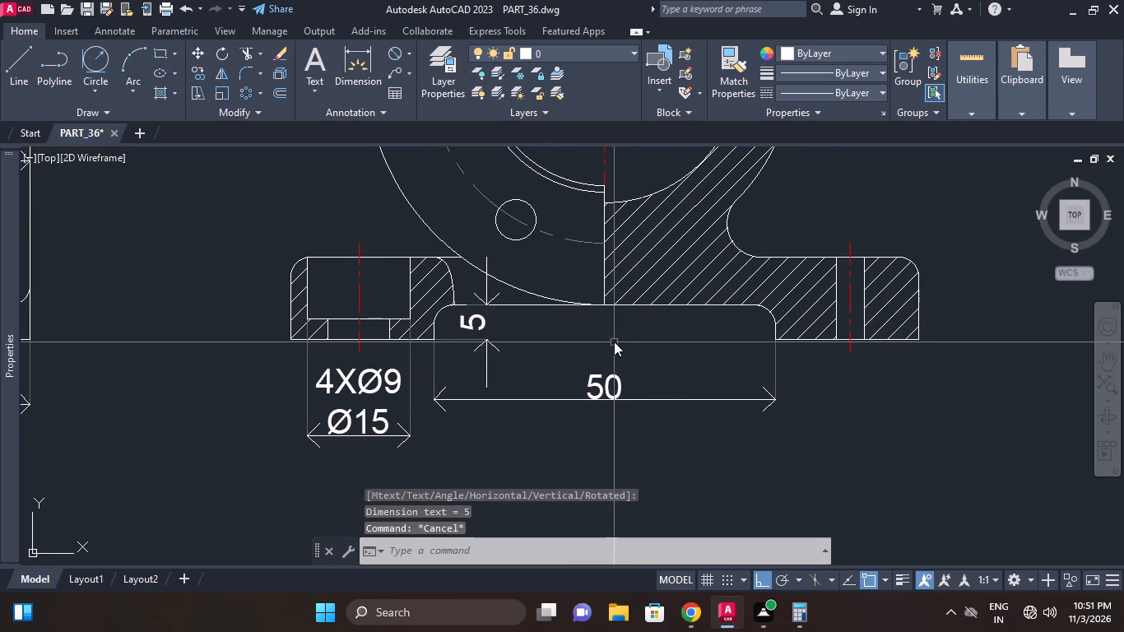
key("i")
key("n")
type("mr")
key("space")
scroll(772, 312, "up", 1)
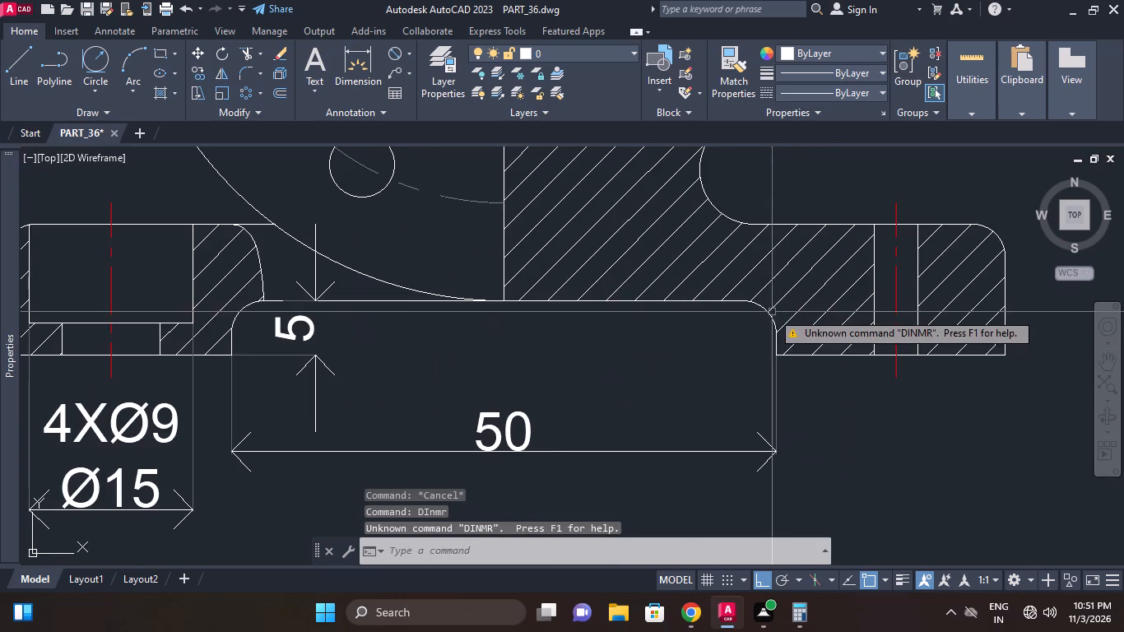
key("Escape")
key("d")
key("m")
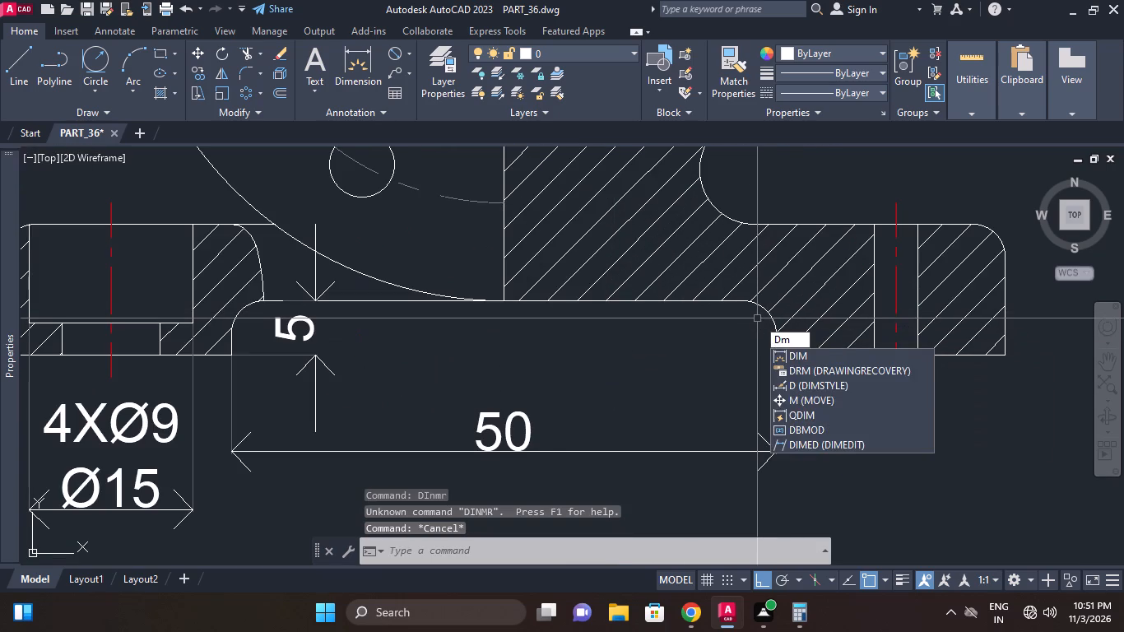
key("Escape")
Add a radius dimension to the recess's upper-right corner arc, with its text inside the recess.
type("dim")
key("r")
key("space")
scroll(752, 324, "up", 1)
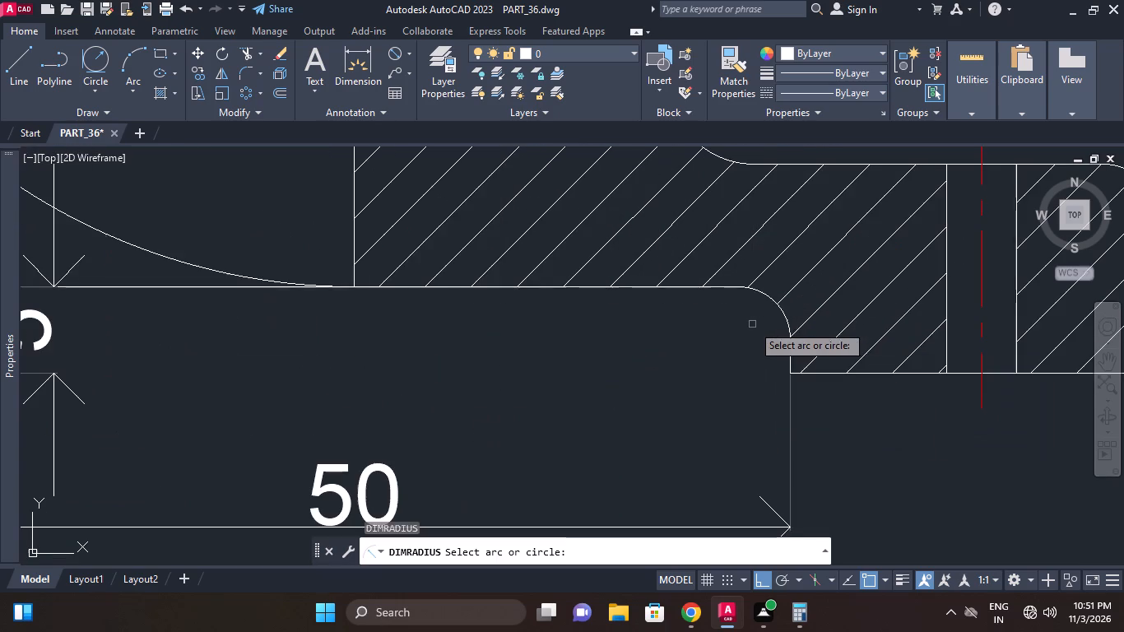
double_click(769, 304)
left_click(760, 309)
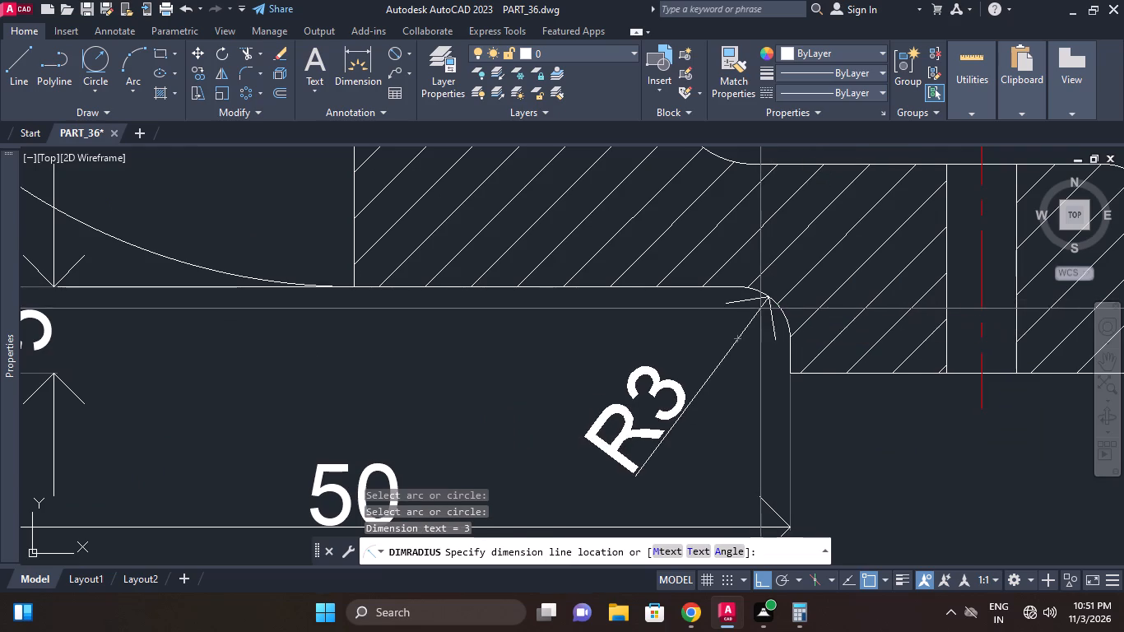
key("Escape")
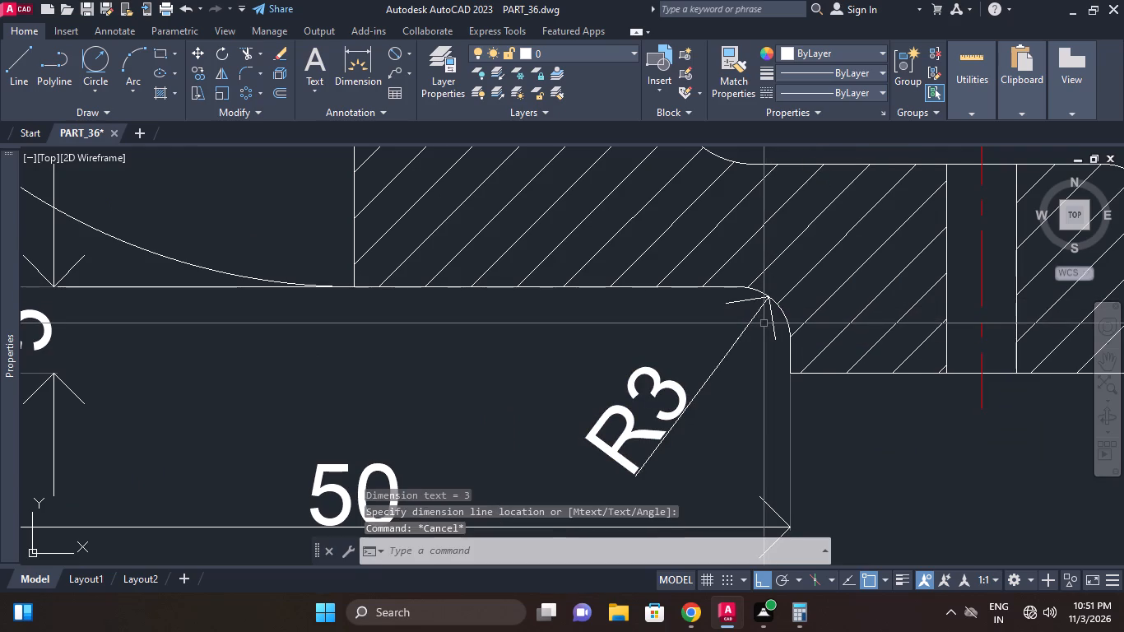
Add a vertical linear dimension for the right foot's height in the side view, placed just outside the foot.
middle_click_drag(789, 394, 623, 458)
scroll(783, 398, "down", 1)
scroll(699, 416, "down", 2)
middle_click(699, 416)
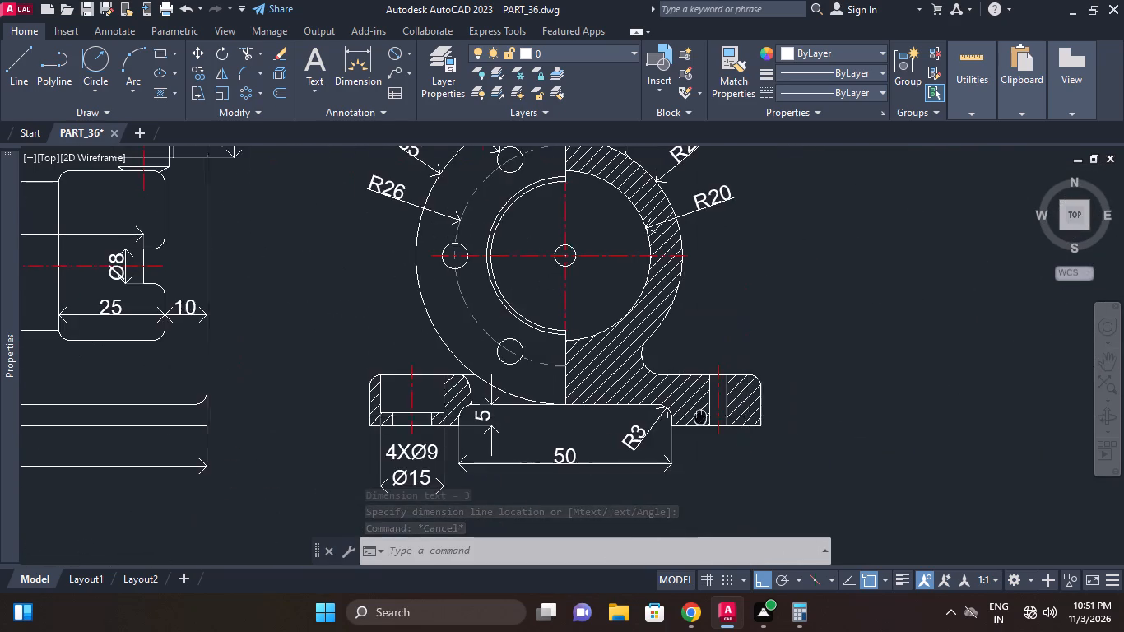
middle_click_drag(778, 414, 789, 352)
scroll(778, 414, "down", 1)
key("d")
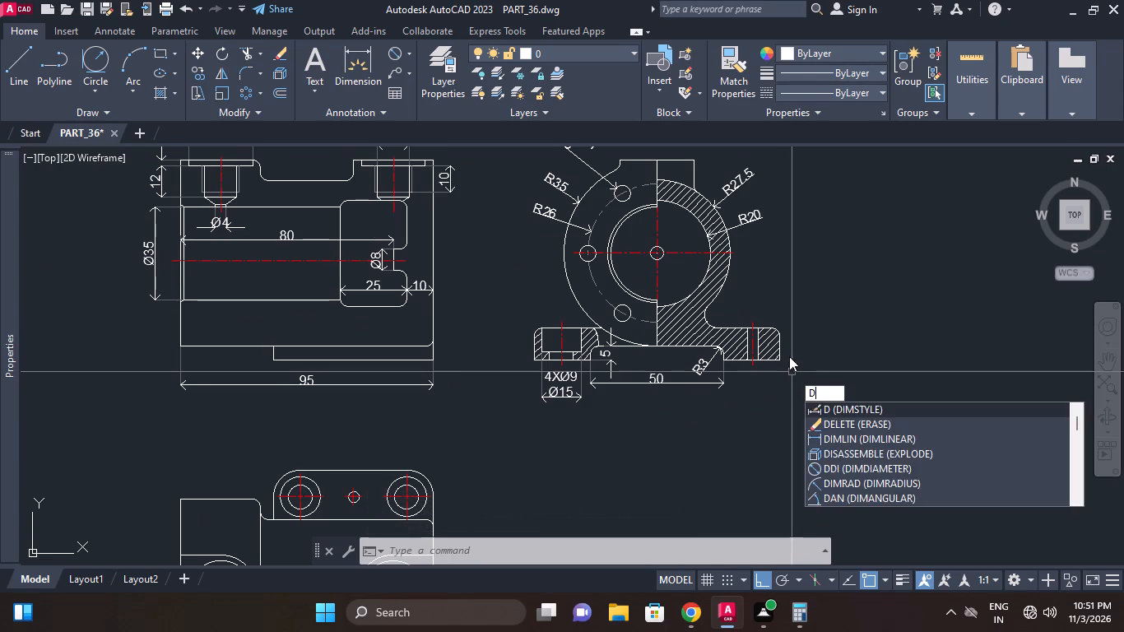
type("li")
key("space")
left_click(783, 365)
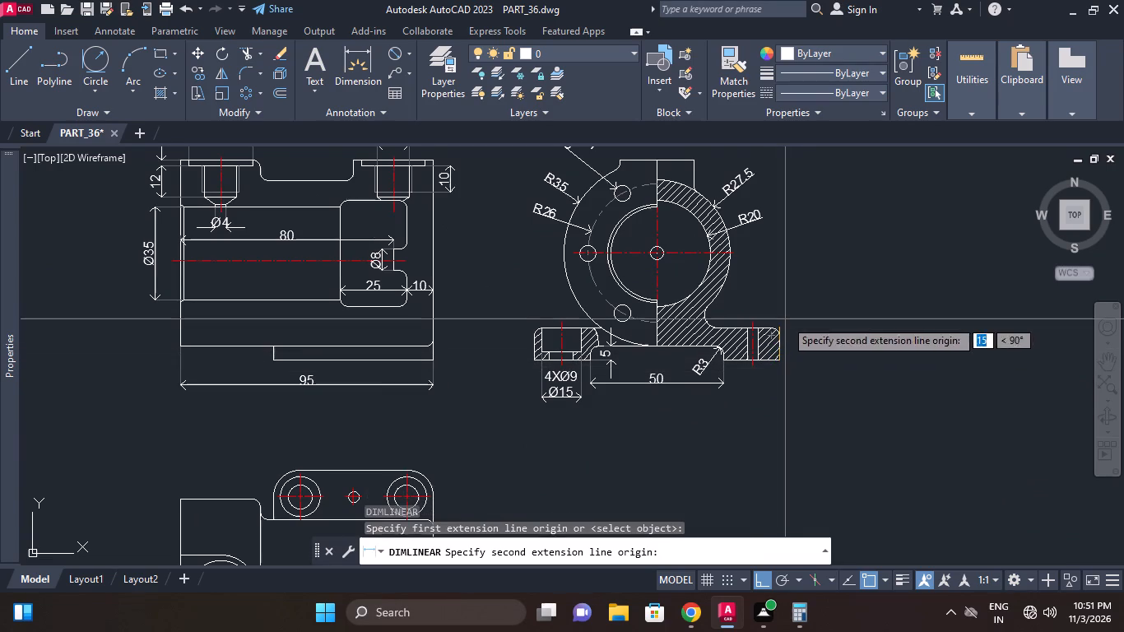
scroll(783, 318, "up", 2)
left_click(752, 337)
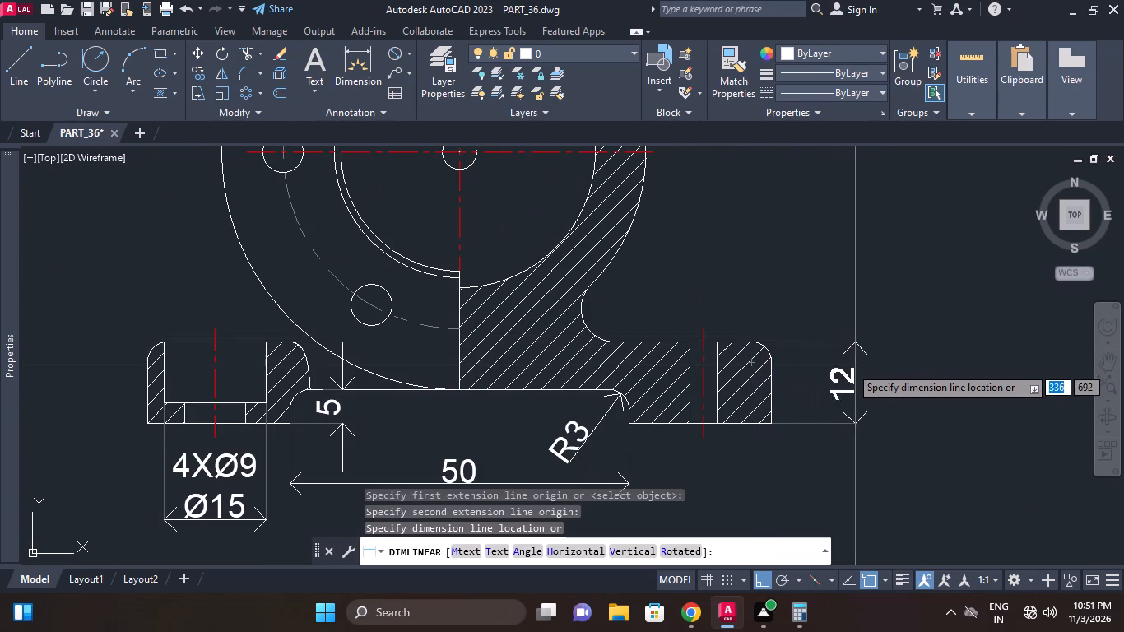
left_click(829, 368)
Dimension the vertical distance from the side view's base to the horizontal bore centreline, placed outside the foot-height dimension.
key("space")
left_click(771, 423)
middle_click_drag(781, 319, 776, 352)
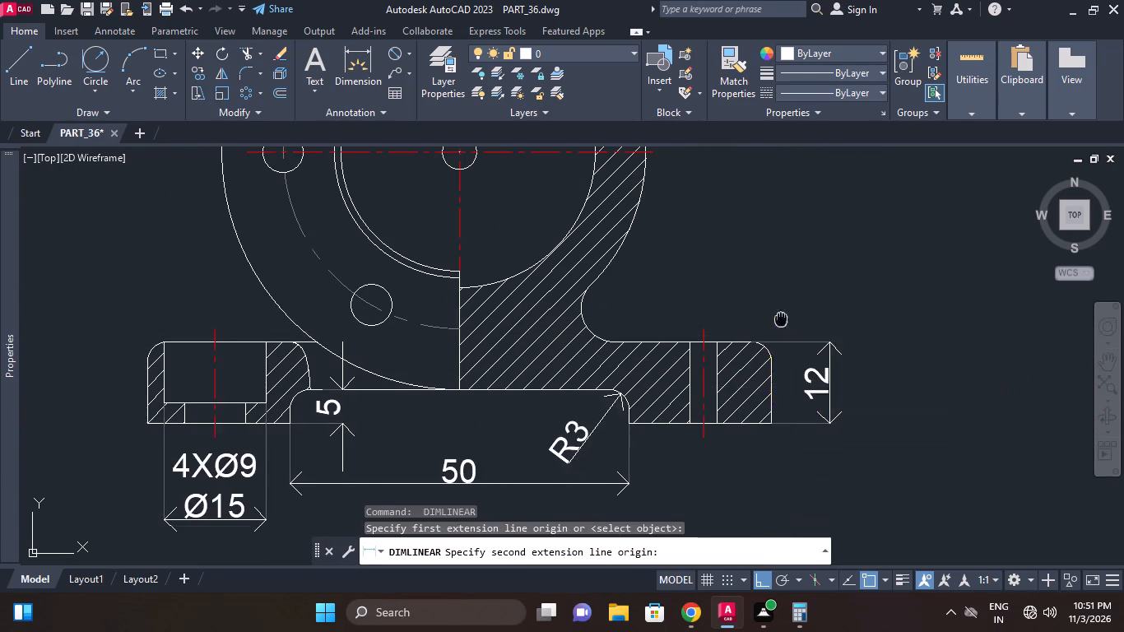
middle_click_drag(776, 352, 771, 408)
left_click(637, 241)
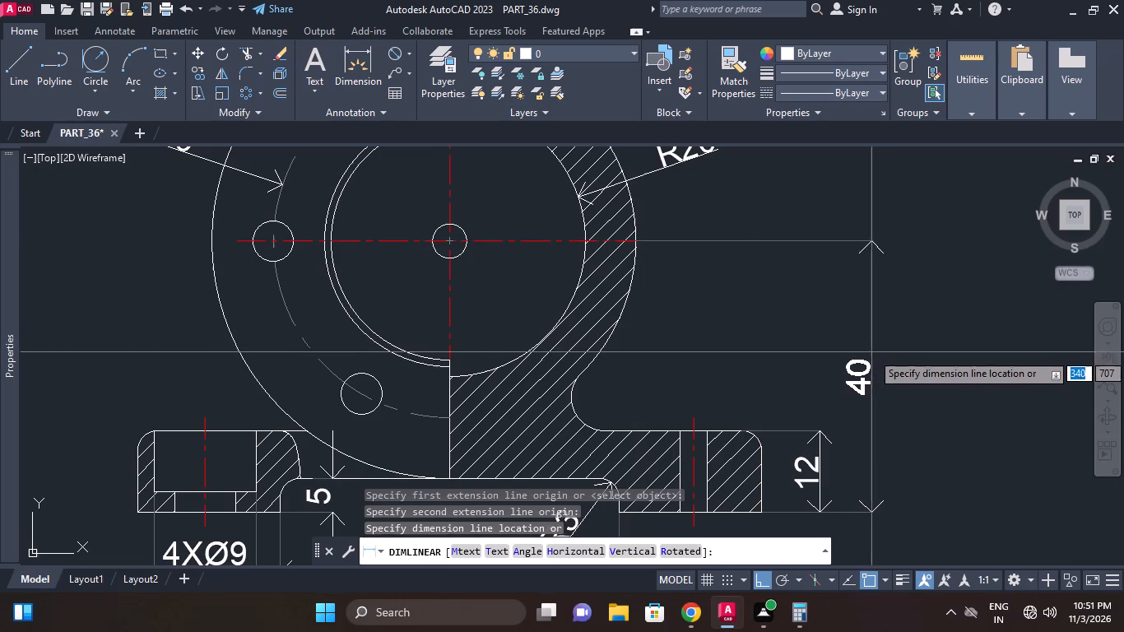
left_click(871, 352)
Add a vertical linear dimension for the side view's overall height, placed outside the centreline-height dimension.
key("space")
middle_click_drag(724, 487, 739, 402)
left_click(775, 429)
middle_click_drag(823, 335, 815, 483)
scroll(823, 346, "down", 3)
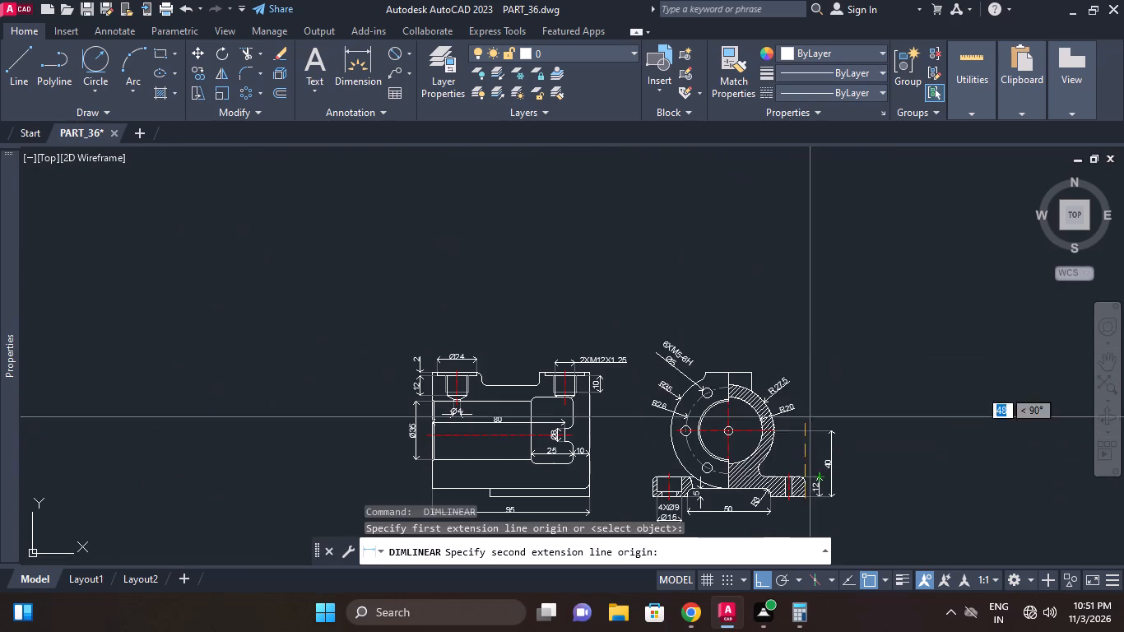
scroll(760, 374, "up", 2)
left_click(741, 375)
middle_click_drag(885, 402, 795, 186)
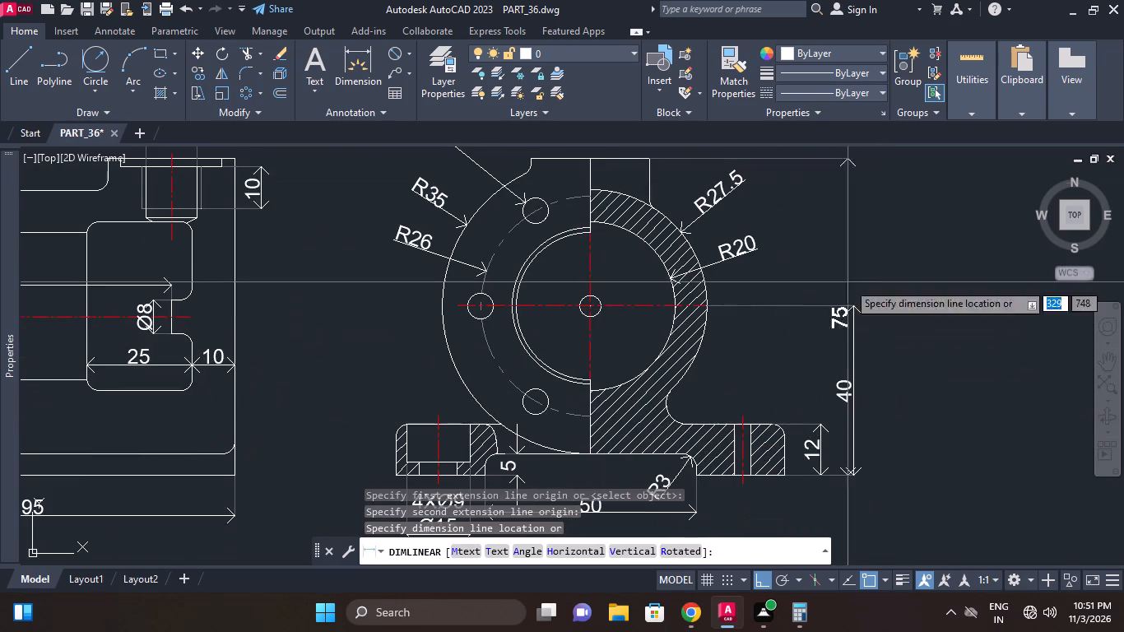
left_click(900, 338)
Draw a quick leader from the bottom edge of the right foot's small hole, running down and bending right below the foot.
middle_click_drag(897, 369, 888, 351)
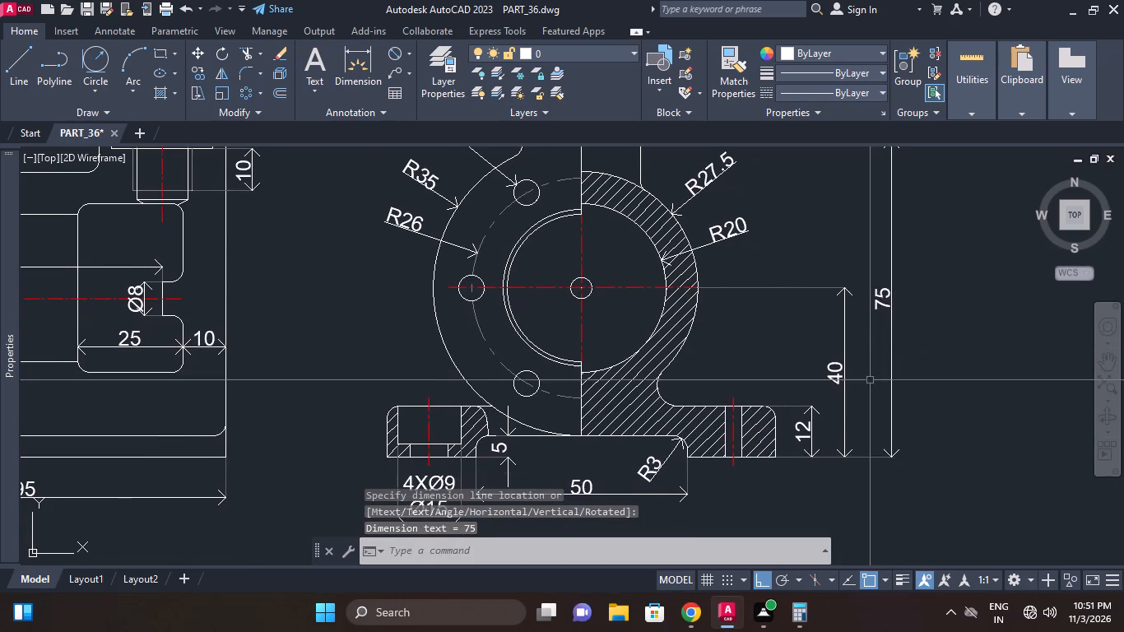
middle_click_drag(869, 386, 868, 346)
middle_click_drag(854, 377, 855, 345)
middle_click_drag(845, 378, 843, 355)
key("q")
key("l")
key("space")
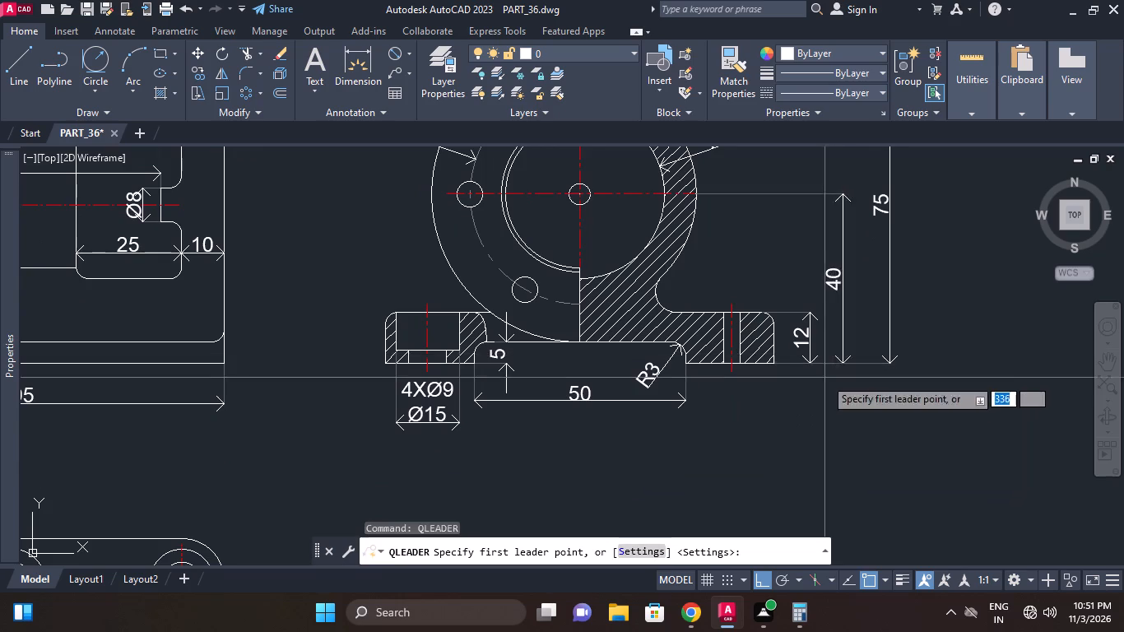
middle_click_drag(824, 379, 812, 329)
scroll(800, 343, "up", 1)
left_click(682, 290)
left_click(690, 353)
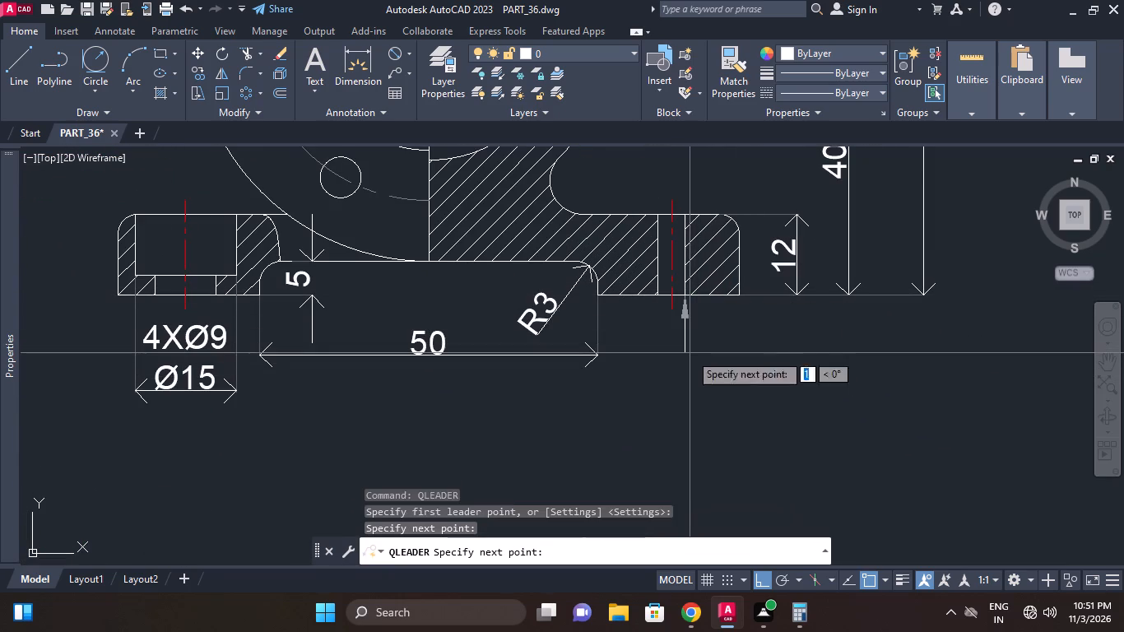
left_click(704, 350)
key("Return")
key("Return")
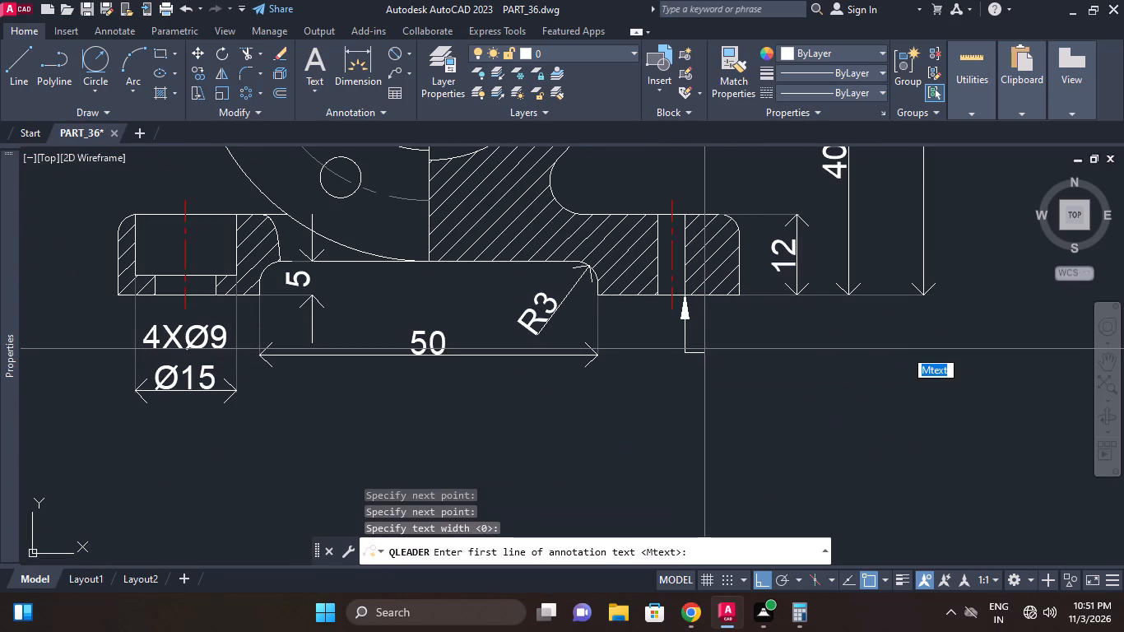
Annotate the leader with 2XØ4 on the first line and TAPER HOLE on the second.
type("2x")
type("%%")
key("shift+c")
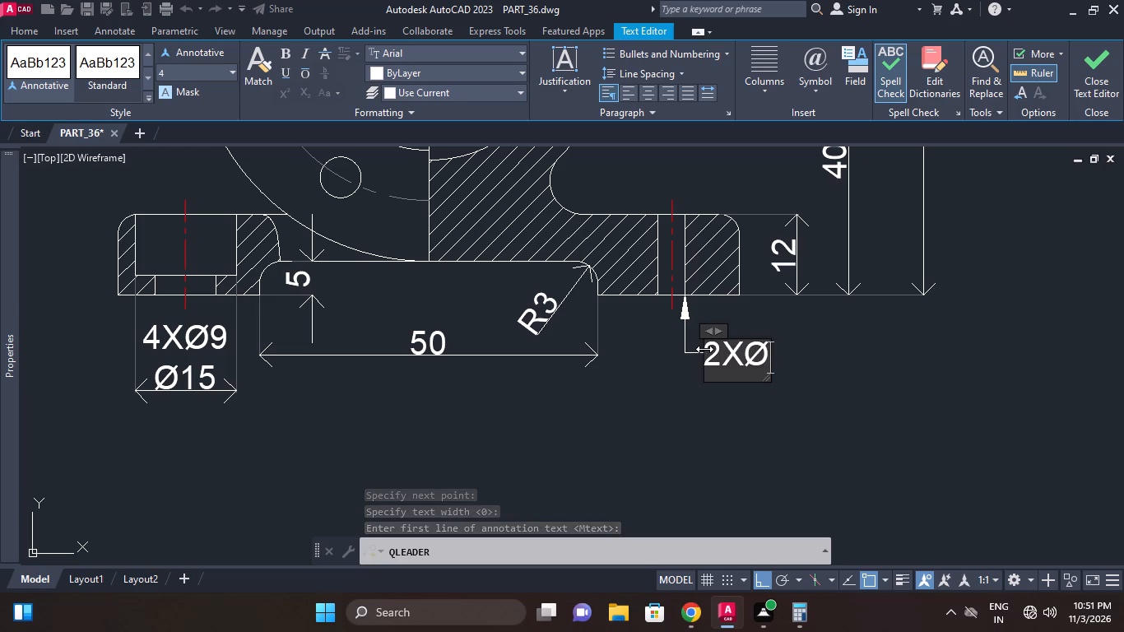
key("4")
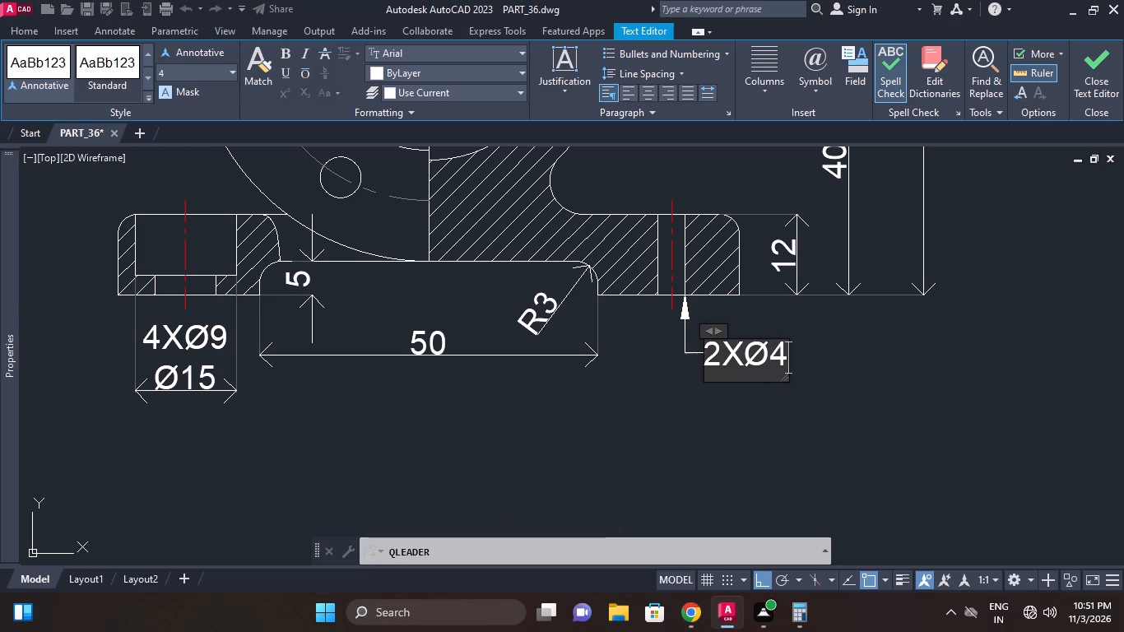
key("Return")
type("tape")
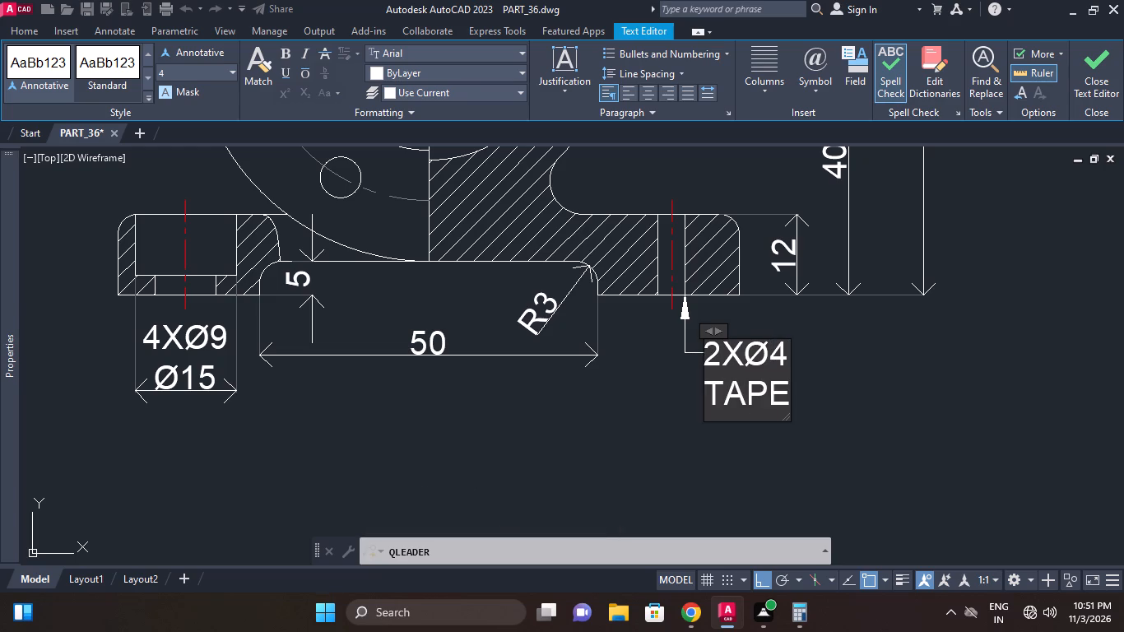
key("BackSpace")
type("er")
key("space")
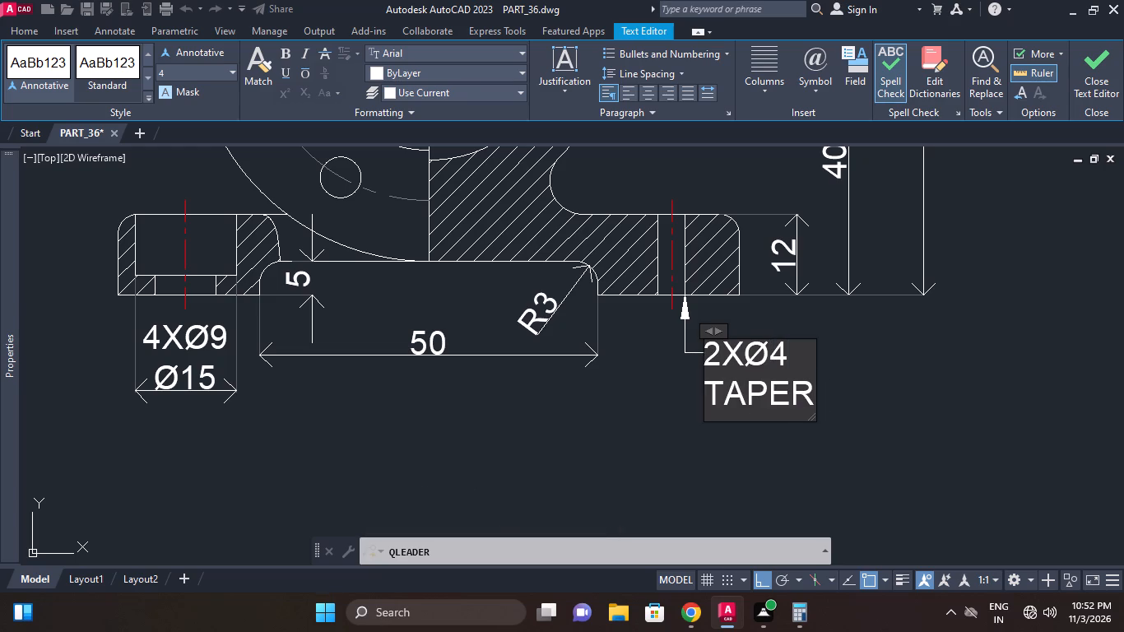
type("hole")
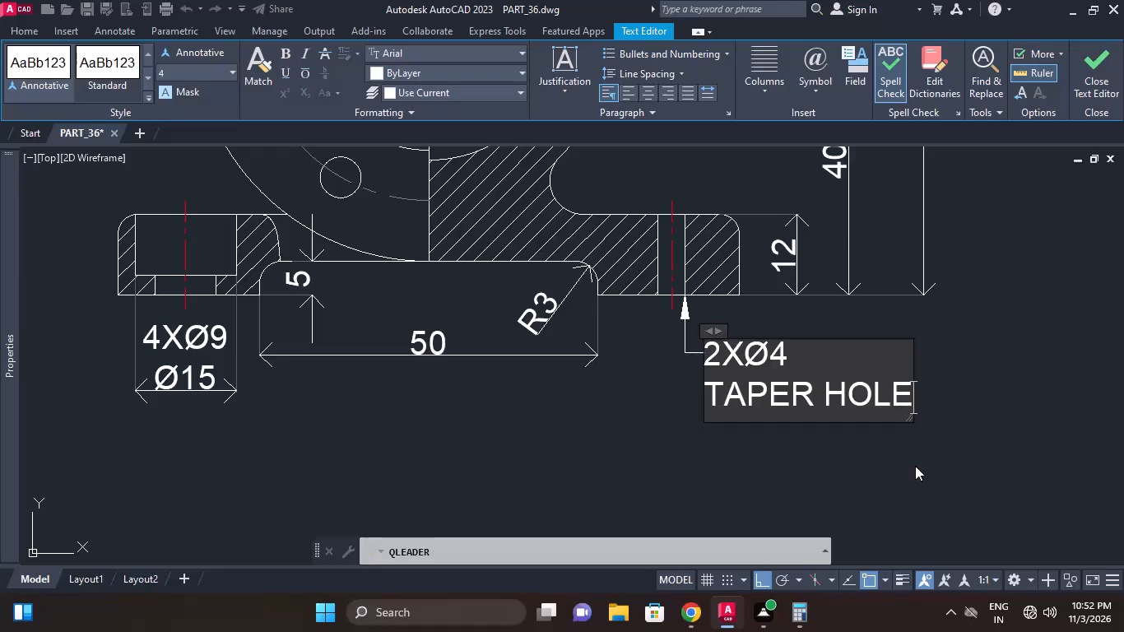
left_click(984, 376)
Add a horizontal linear dimension from the top view's left edge to the left boss centreline, placed above the left block.
scroll(931, 446, "down", 2)
middle_click_drag(927, 449, 907, 454)
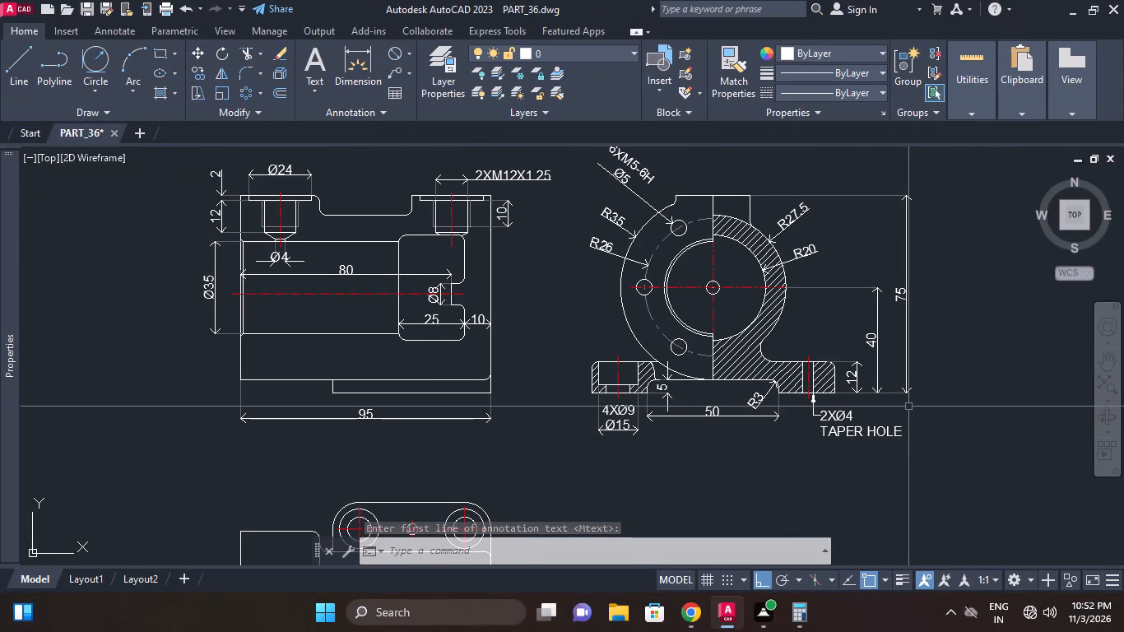
scroll(908, 407, "down", 1)
middle_click_drag(675, 319, 692, 247)
scroll(676, 316, "down", 2)
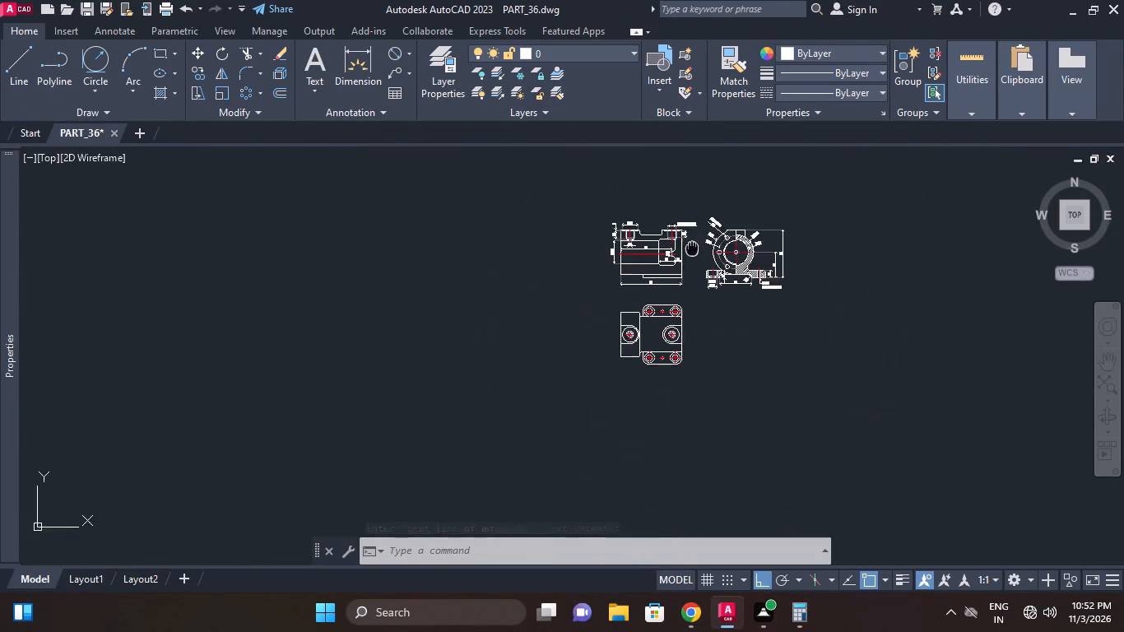
scroll(667, 309, "up", 2)
middle_click_drag(661, 331, 662, 318)
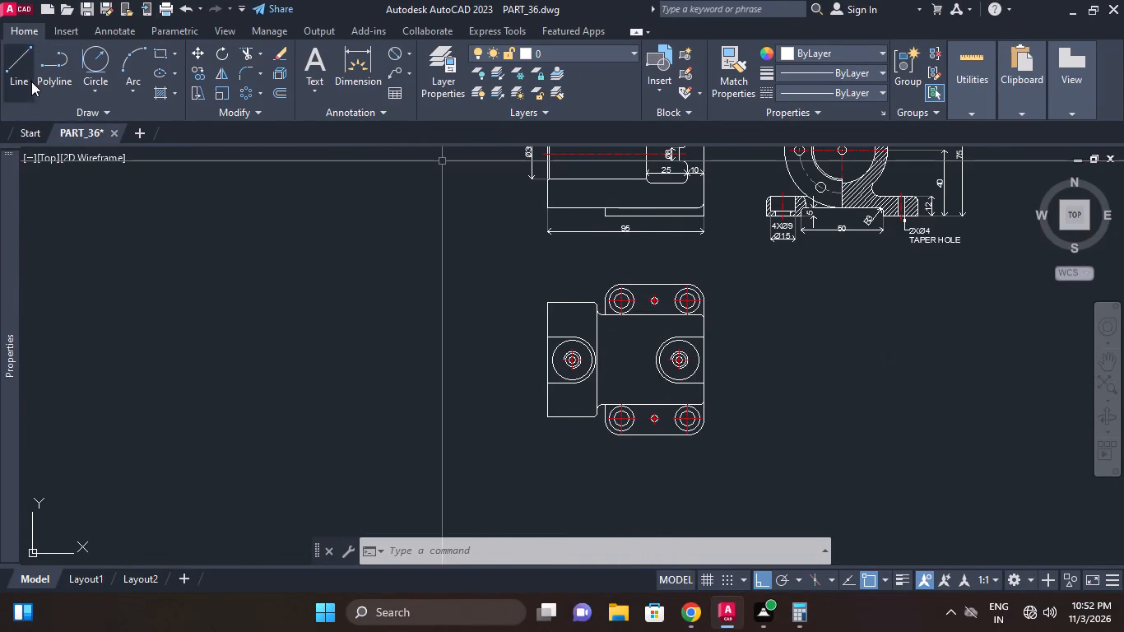
left_click(413, 49)
left_click(409, 78)
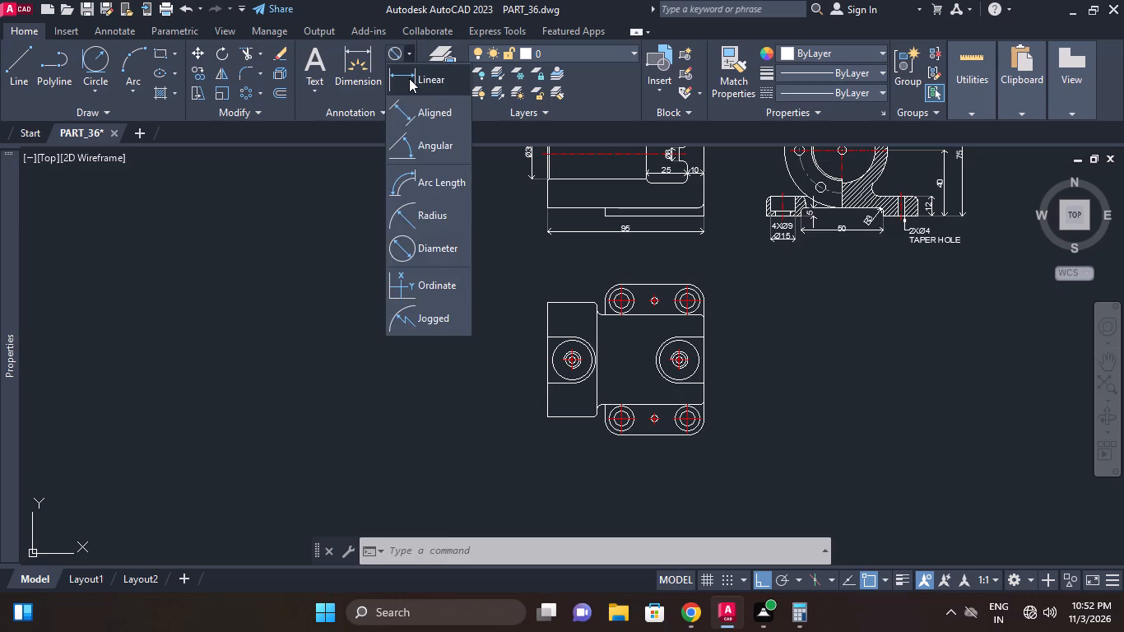
scroll(583, 301, "up", 1)
middle_click_drag(583, 301, 574, 216)
left_click(515, 217)
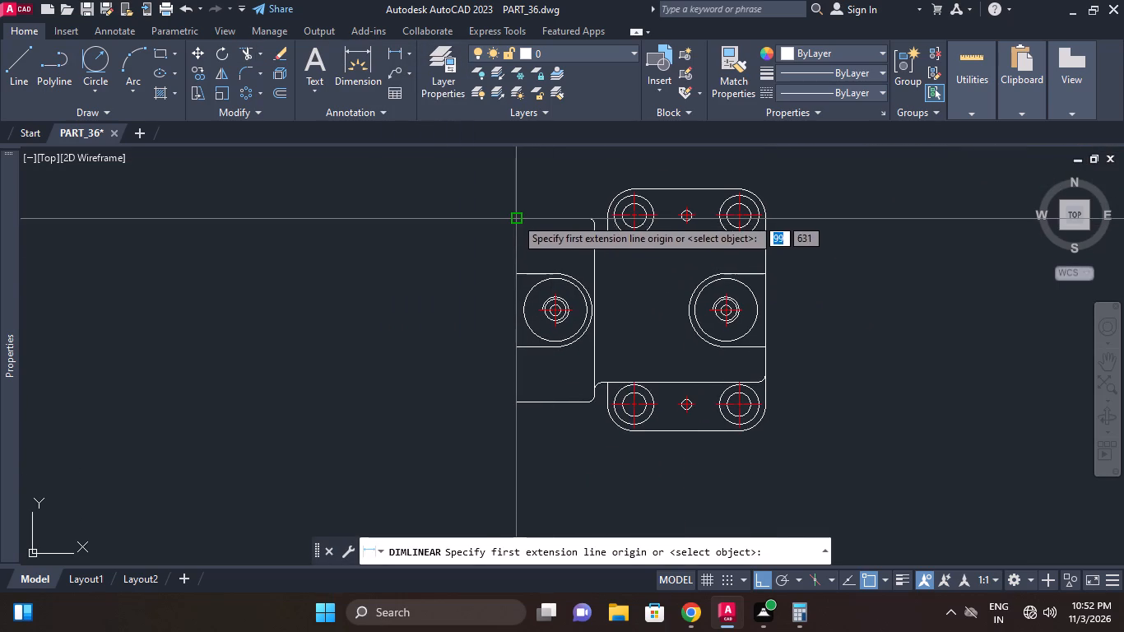
scroll(544, 311, "up", 2)
left_click(564, 265)
scroll(544, 211, "down", 2)
middle_click_drag(543, 214, 531, 268)
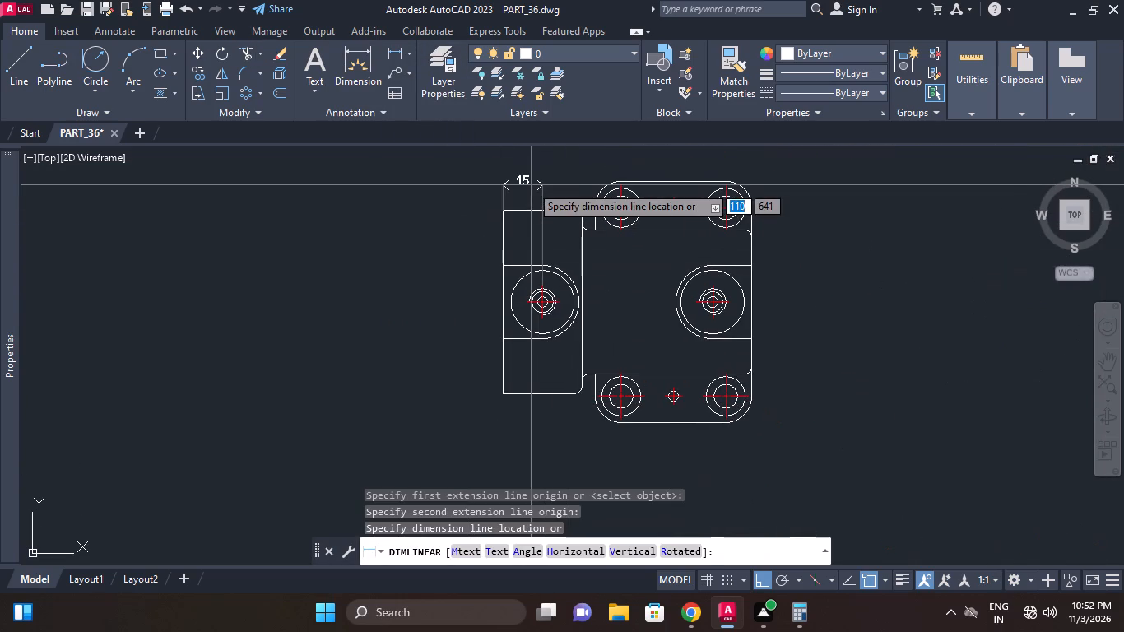
left_click(531, 185)
Add a linear dimension by selecting the left block's bottom edge in the top view, placed below the block.
right_click(576, 182)
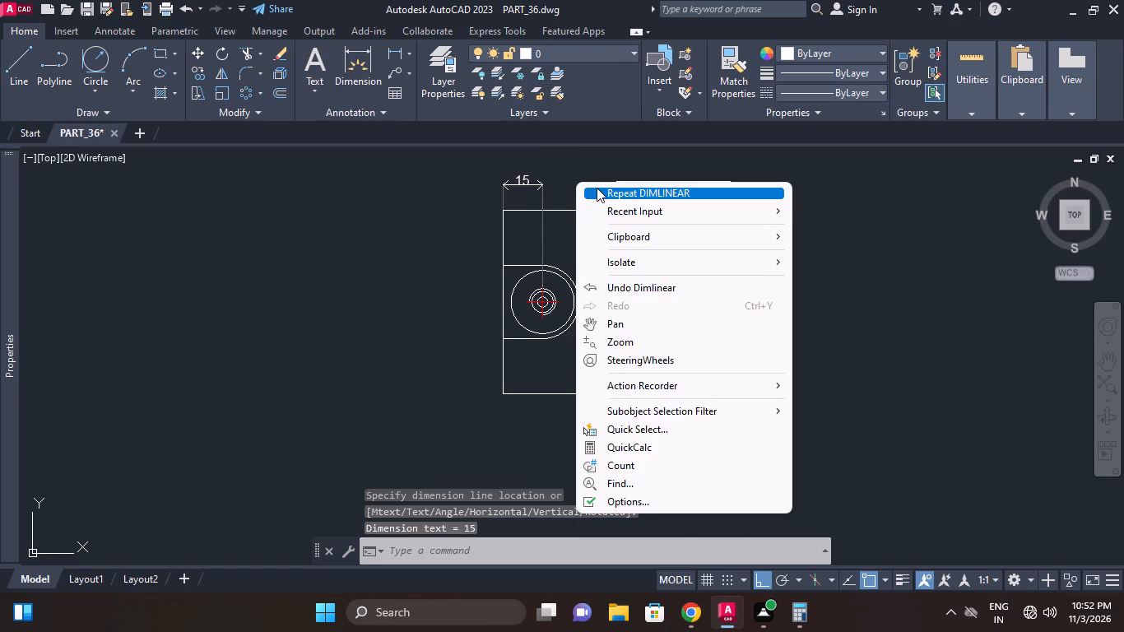
left_click(597, 188)
middle_click_drag(587, 271, 582, 189)
right_click(546, 337)
left_click(504, 313)
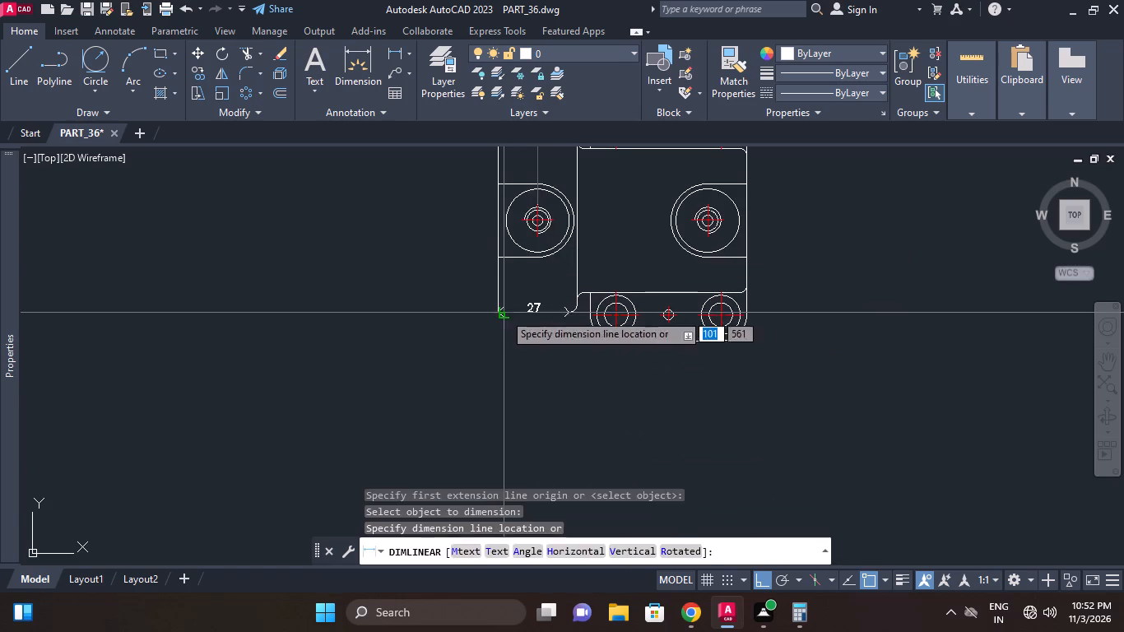
left_click(504, 351)
Stretch that dimension's second extension origin from the fillet tangent point to the left block's vertical right edge.
left_click(568, 326)
scroll(568, 325, "up", 2)
left_click(567, 290)
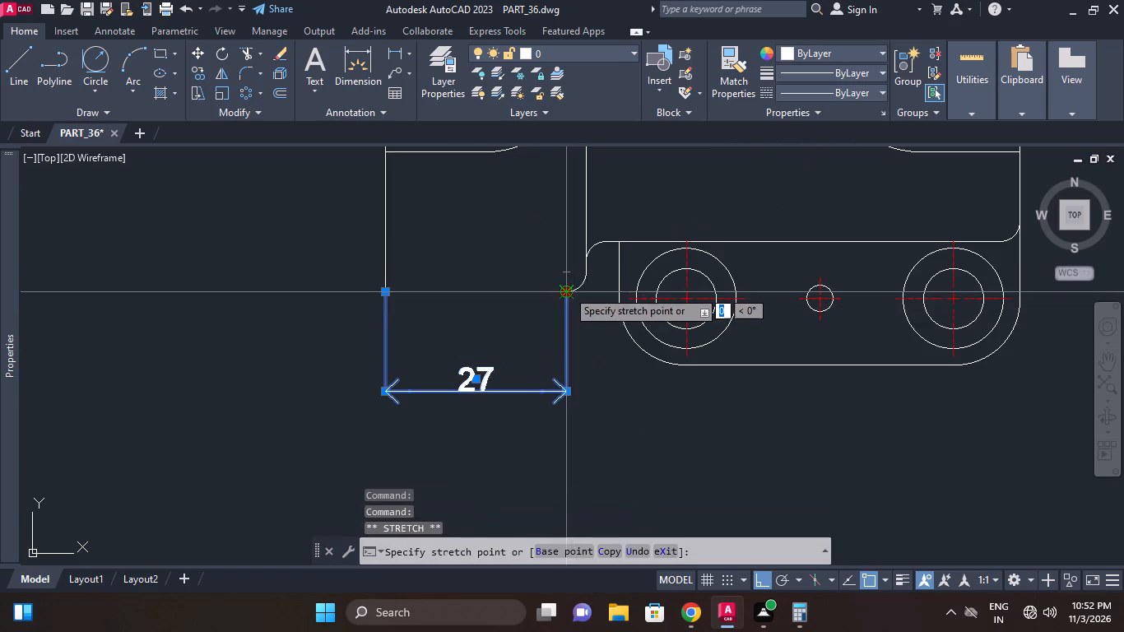
left_click(587, 267)
middle_click_drag(570, 327, 552, 327)
middle_click_drag(535, 321, 497, 311)
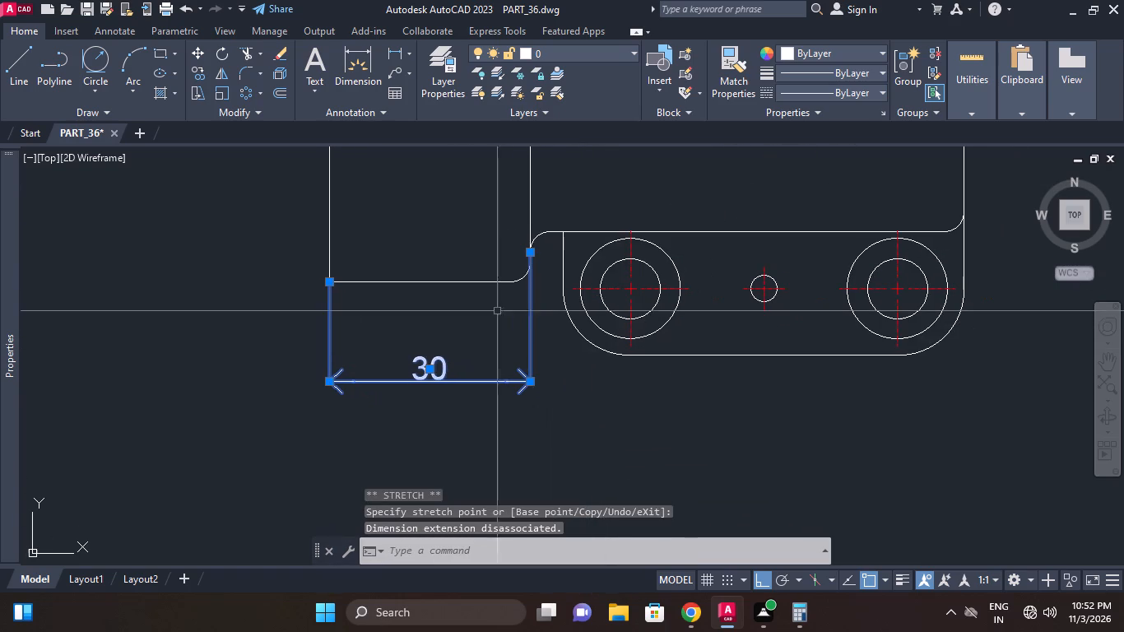
middle_click(549, 309)
key("Escape")
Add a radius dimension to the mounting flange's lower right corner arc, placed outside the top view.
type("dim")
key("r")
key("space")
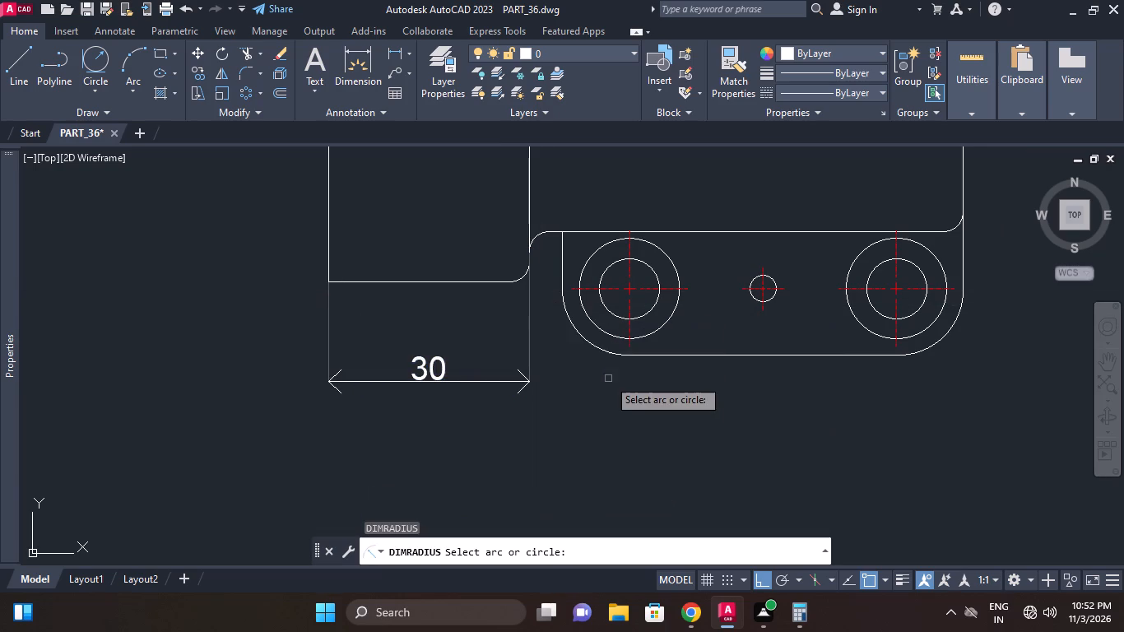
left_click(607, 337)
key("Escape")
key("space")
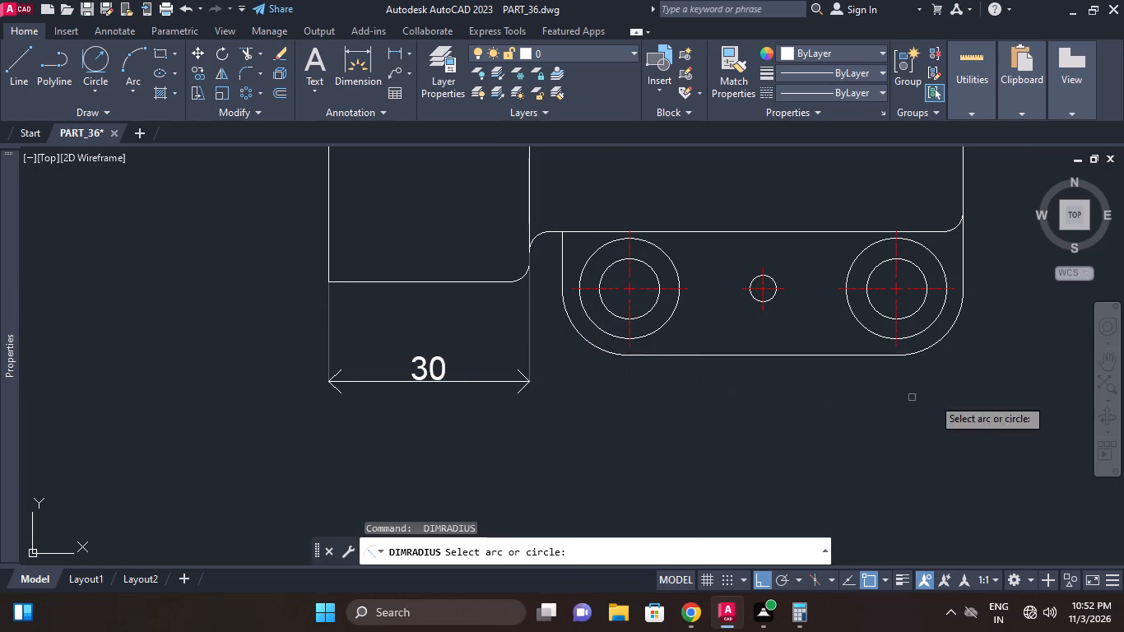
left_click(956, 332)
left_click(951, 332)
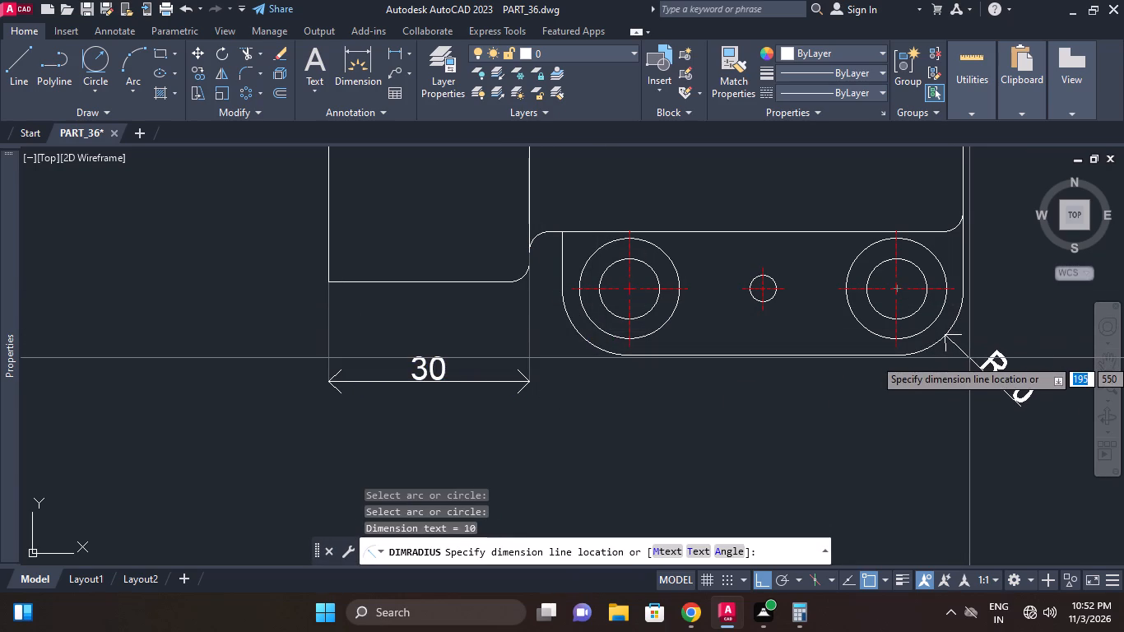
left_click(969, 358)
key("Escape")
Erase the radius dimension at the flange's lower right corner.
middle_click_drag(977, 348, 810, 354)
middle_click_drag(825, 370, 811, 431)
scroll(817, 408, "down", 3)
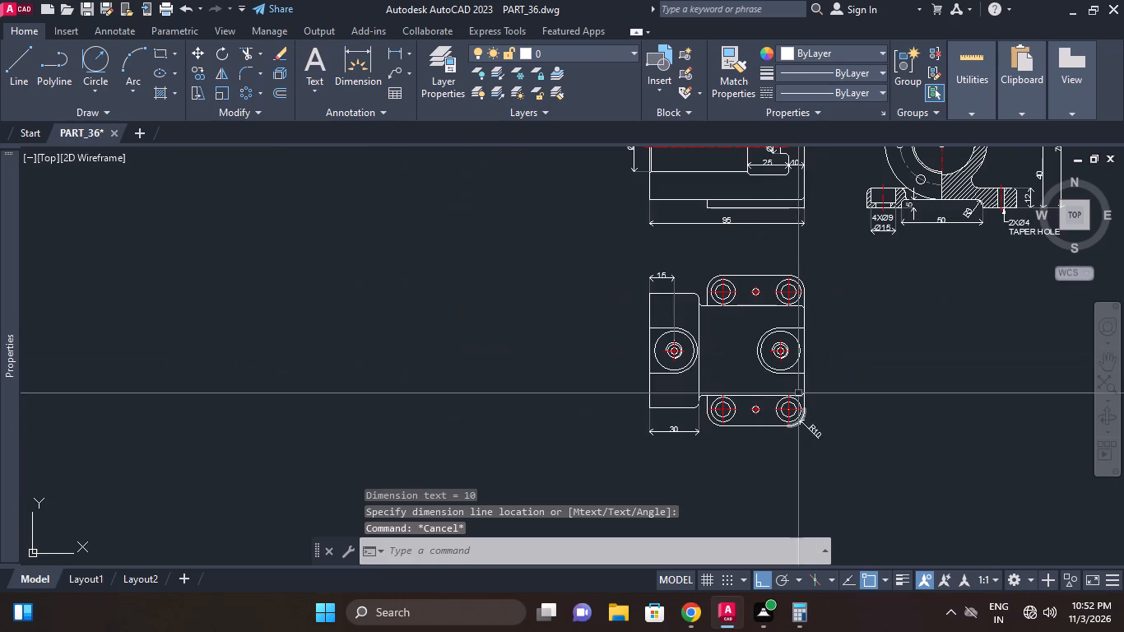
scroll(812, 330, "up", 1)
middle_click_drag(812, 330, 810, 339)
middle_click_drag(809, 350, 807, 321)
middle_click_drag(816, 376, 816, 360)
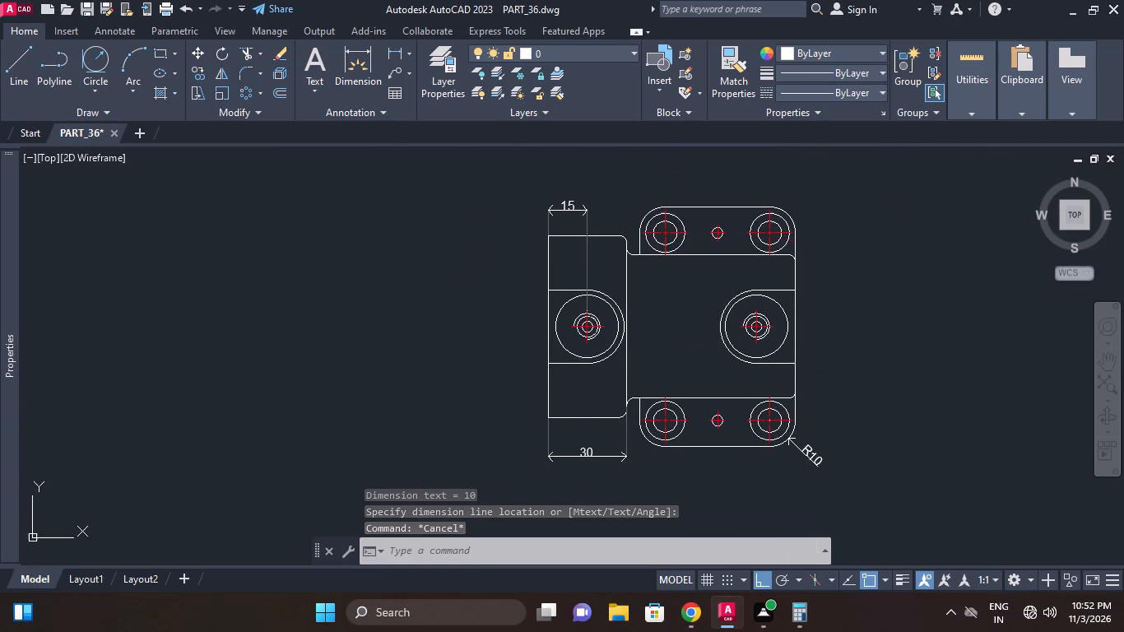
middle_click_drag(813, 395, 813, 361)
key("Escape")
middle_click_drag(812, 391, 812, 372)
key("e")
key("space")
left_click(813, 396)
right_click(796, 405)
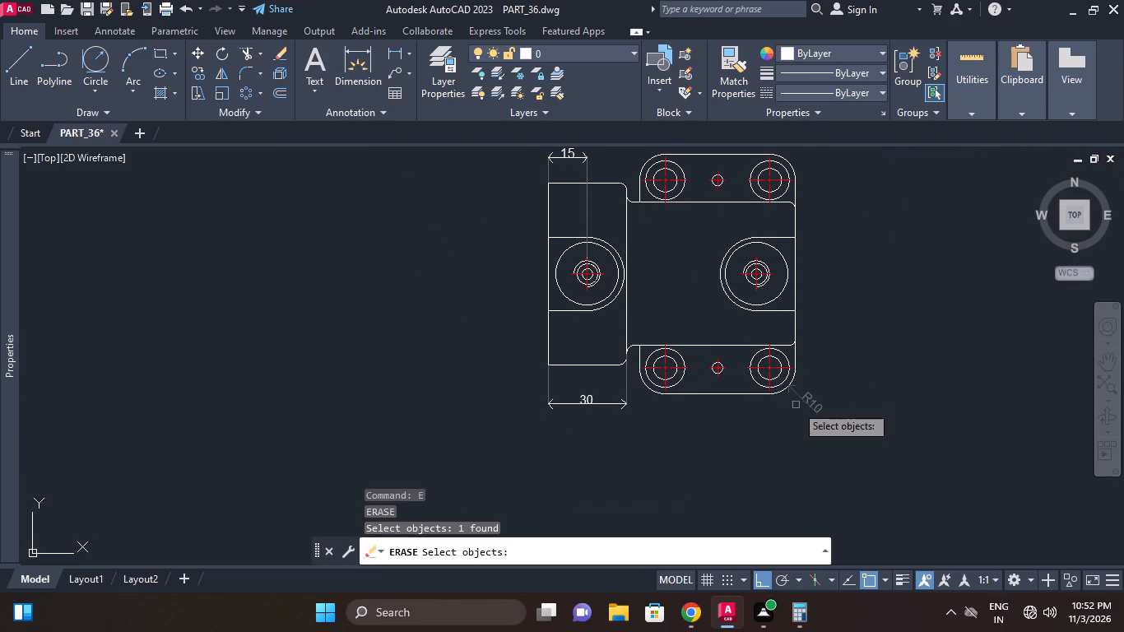
Add a radius dimension to the mounting flange's lower left corner arc, placed below and outside the corner.
middle_click_drag(633, 438, 630, 425)
key("d")
key("i")
key("m")
key("r")
key("space")
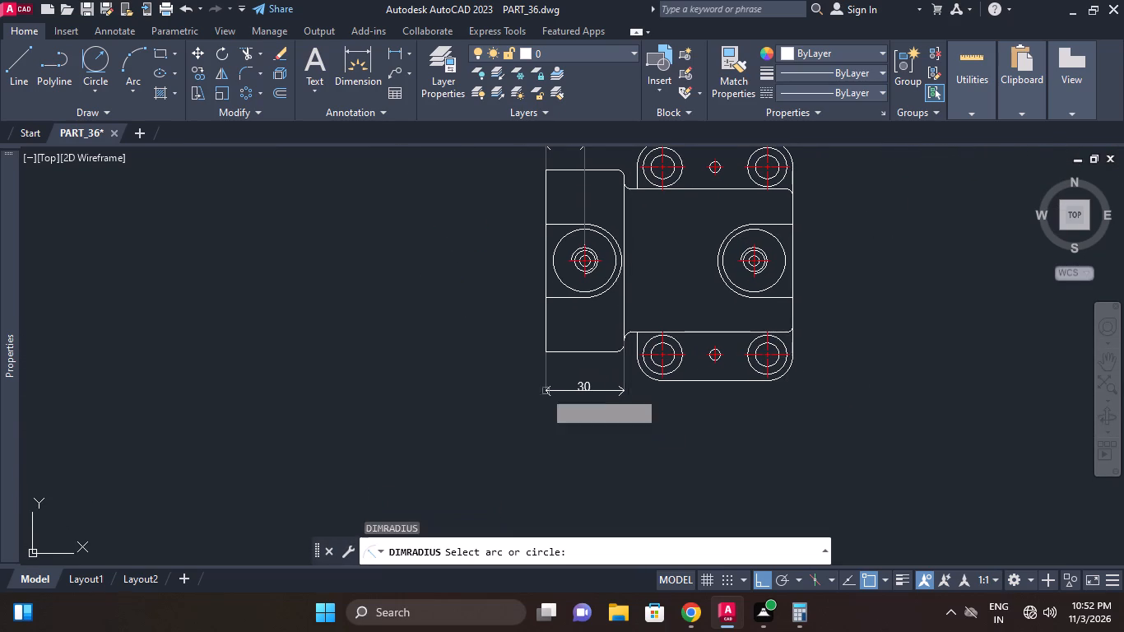
scroll(635, 384, "up", 2)
left_click(663, 360)
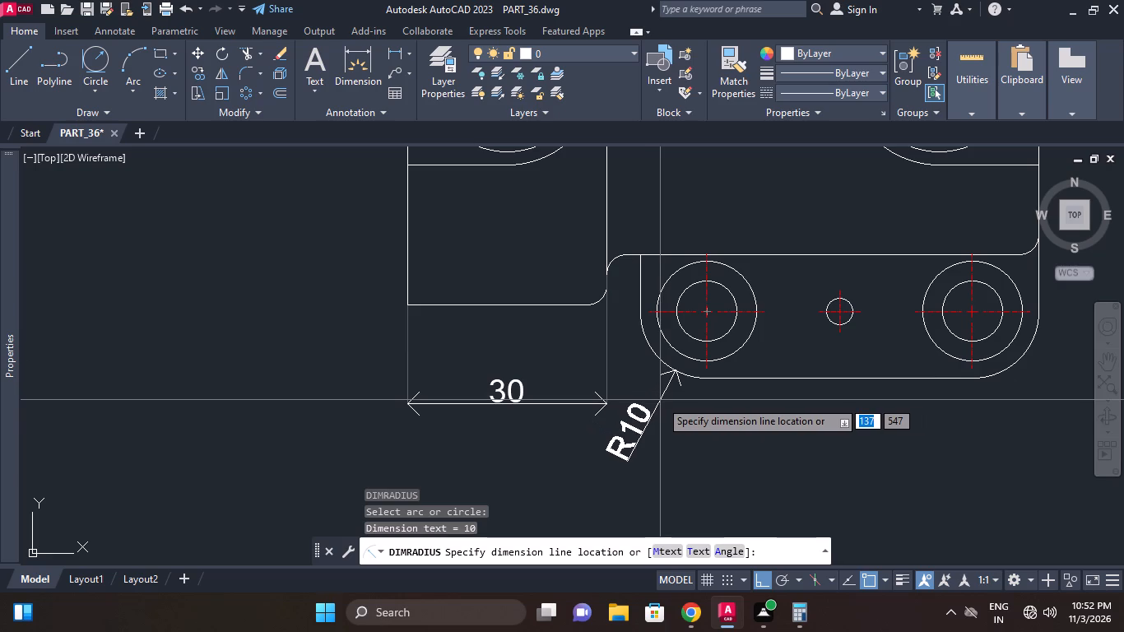
left_click(660, 400)
middle_click_drag(794, 415, 694, 402)
key("Escape")
Dimension the horizontal distance from the lower flange's small hole centreline to its right counterbored hole centreline, placed below the flange.
key("d")
type("li")
key("space")
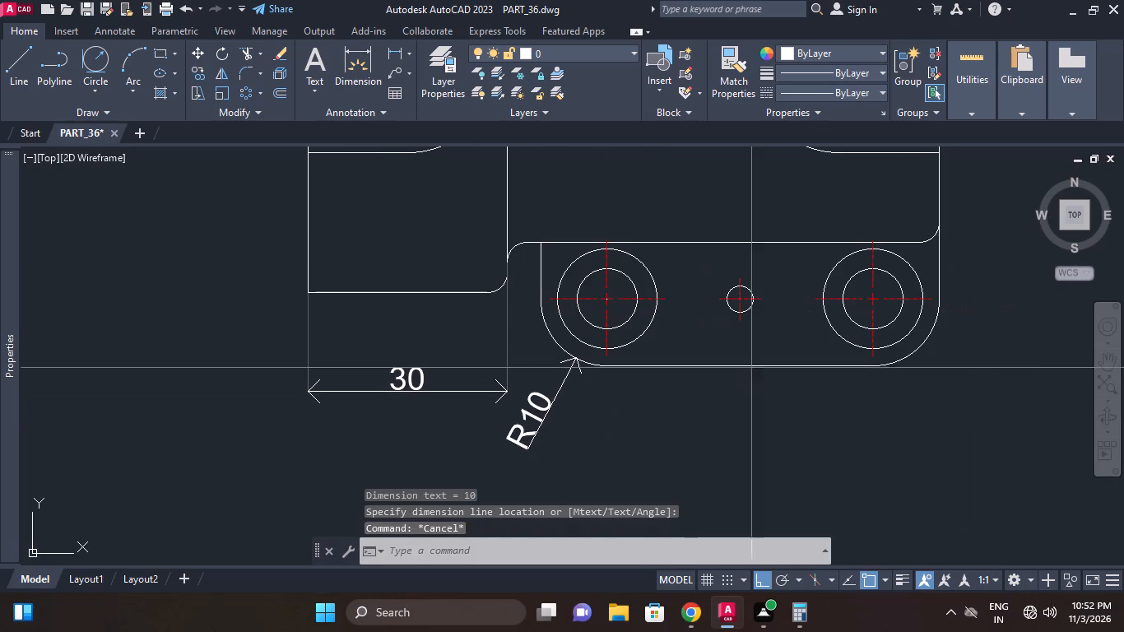
left_click(734, 321)
left_click(871, 356)
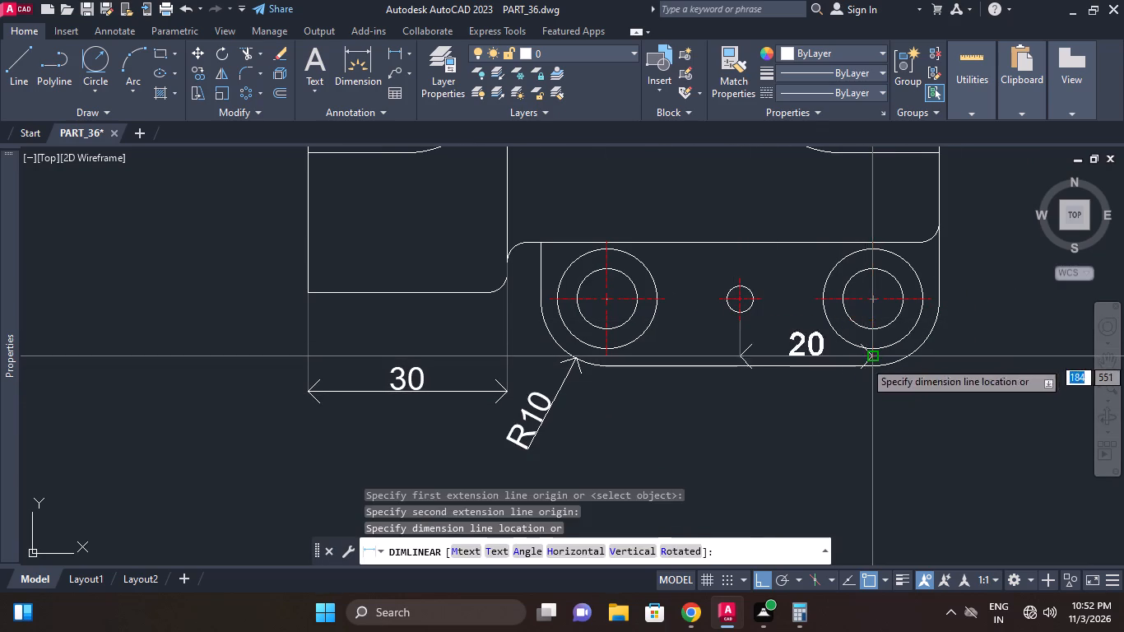
left_click(843, 422)
Dimension the horizontal distance from the lower right hole's centreline to the flange's right edge, in line with the hole-spacing dimension.
key("space")
left_click(877, 358)
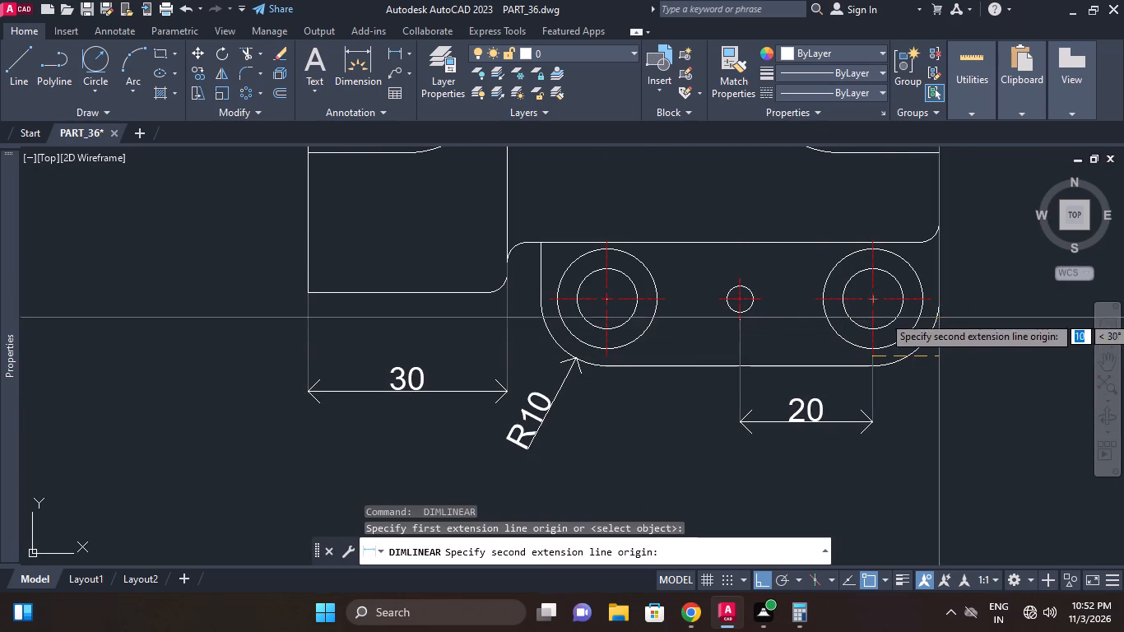
left_click(938, 304)
left_click(875, 424)
Add a vertical linear dimension between the lower and upper right hole centrelines, placed to the right of the top view.
scroll(876, 358, "down", 1)
middle_click_drag(859, 365, 700, 402)
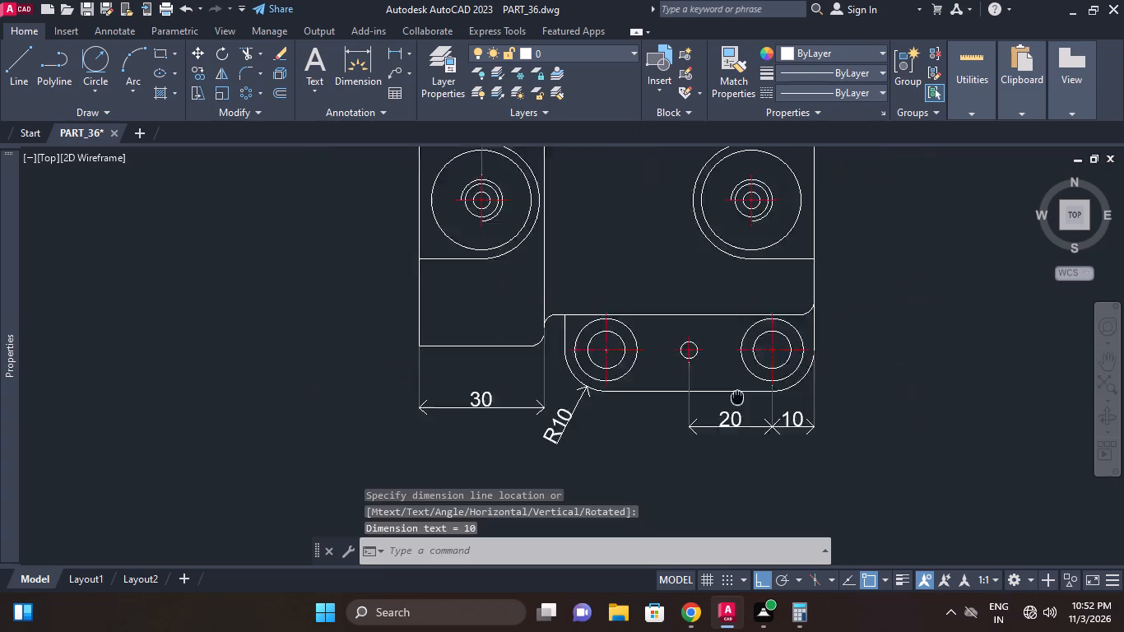
middle_click_drag(700, 402, 662, 402)
key("space")
middle_click_drag(654, 395, 611, 439)
scroll(705, 406, "down", 1)
scroll(684, 380, "up", 2)
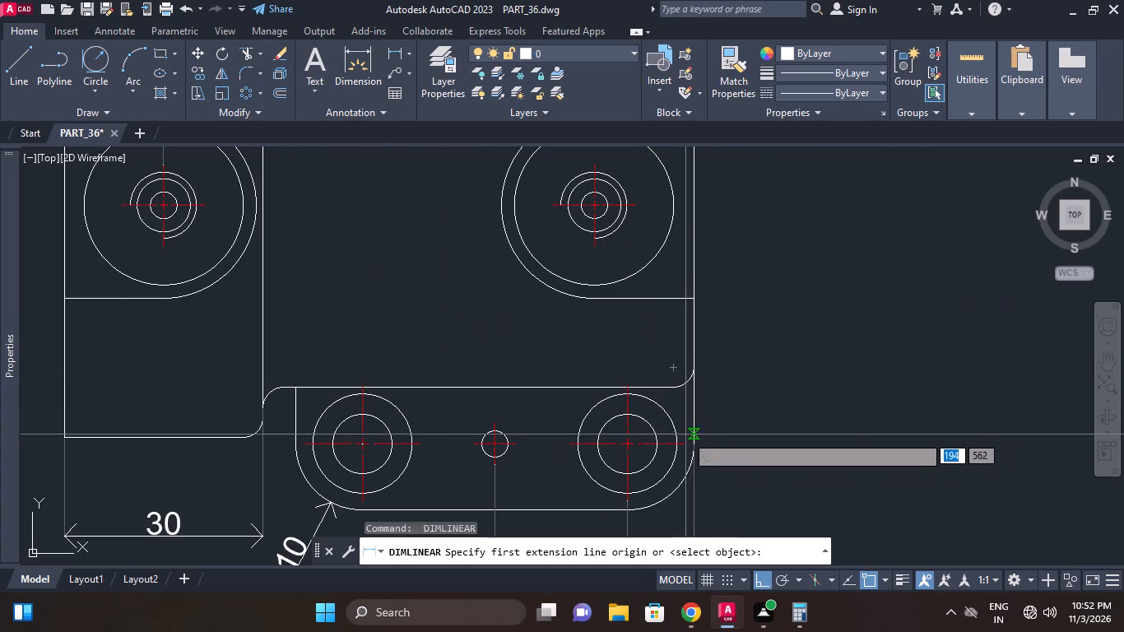
left_click(679, 450)
middle_click_drag(719, 322, 710, 453)
middle_click_drag(651, 231, 655, 305)
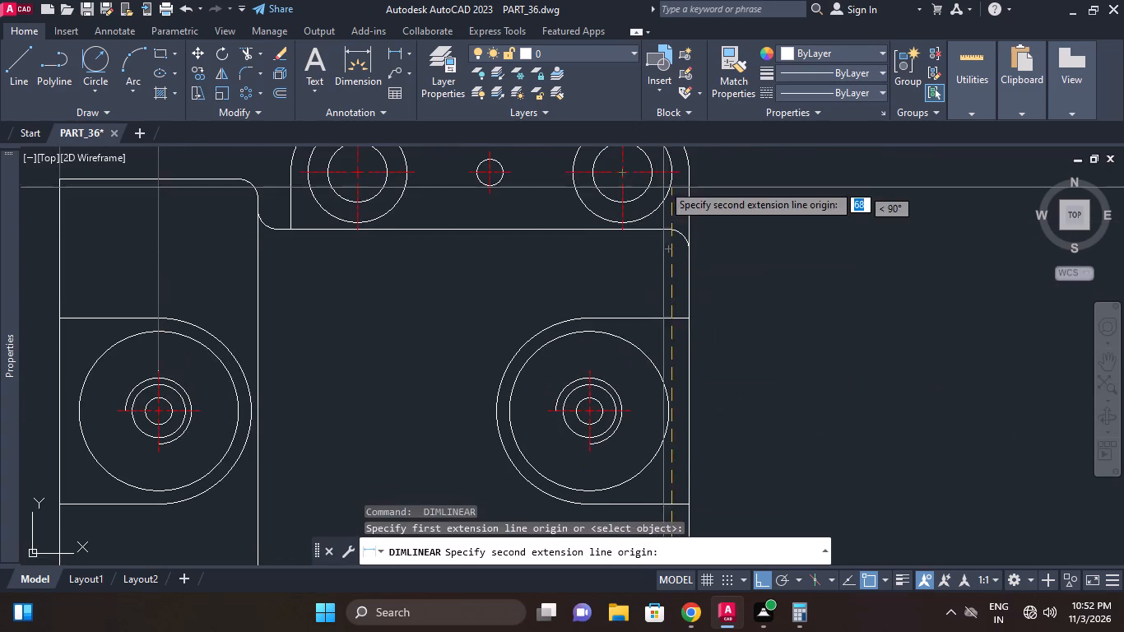
left_click(680, 172)
scroll(731, 198, "down", 2)
left_click(745, 249)
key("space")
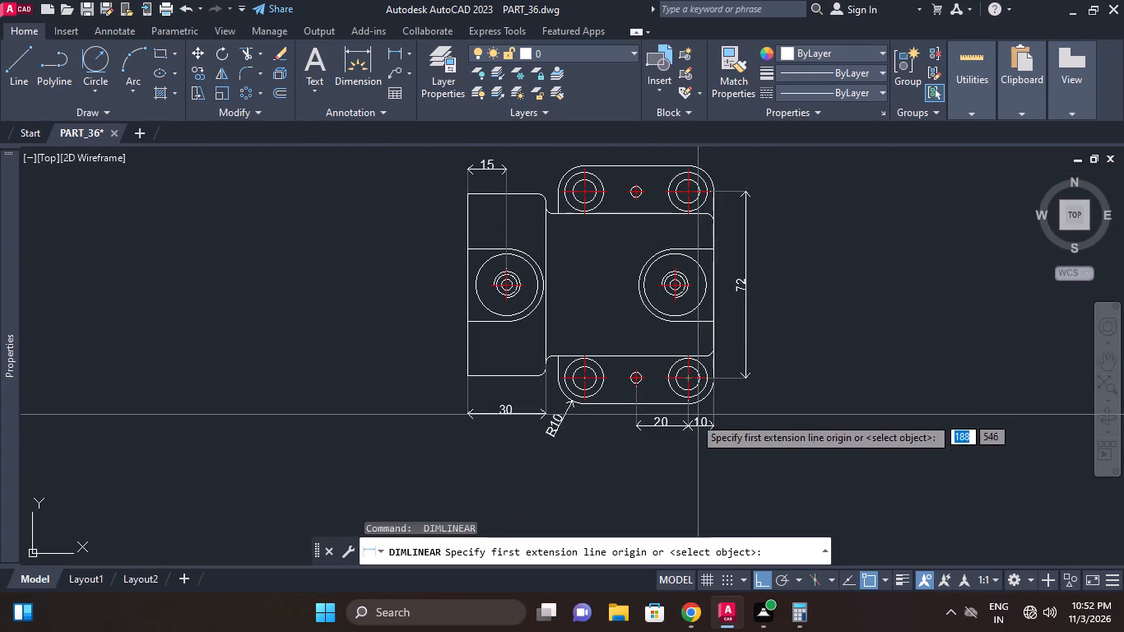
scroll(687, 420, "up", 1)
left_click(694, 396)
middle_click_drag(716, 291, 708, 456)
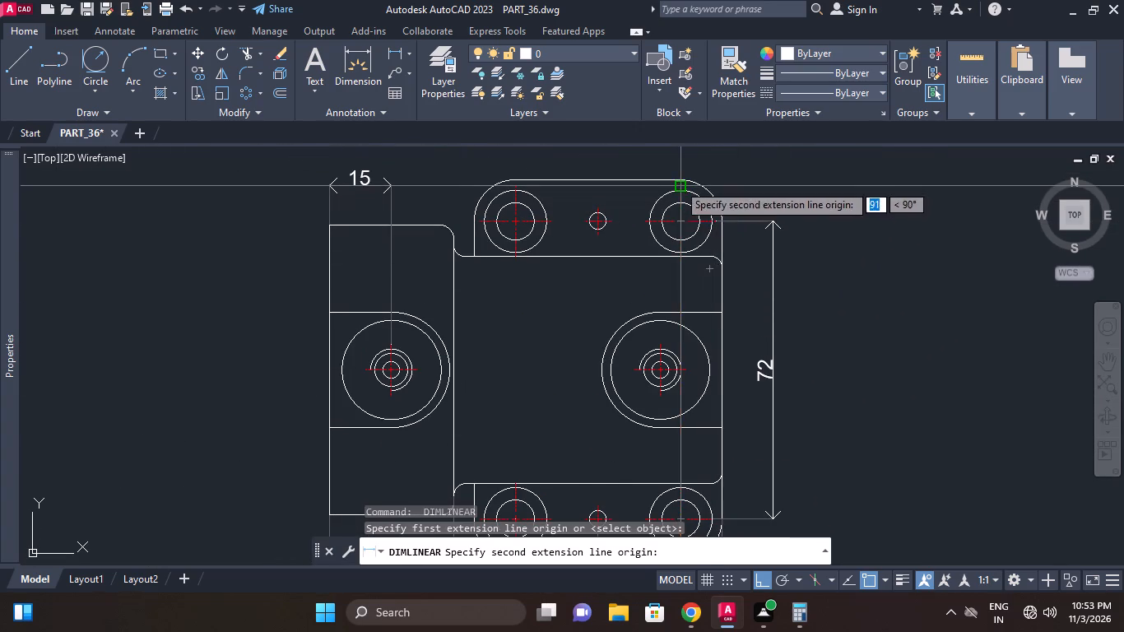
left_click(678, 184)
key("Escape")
Add a vertical linear dimension from the upper flange's top edge to the lower flange's bottom edge, outside the hole-spacing dimension.
key("space")
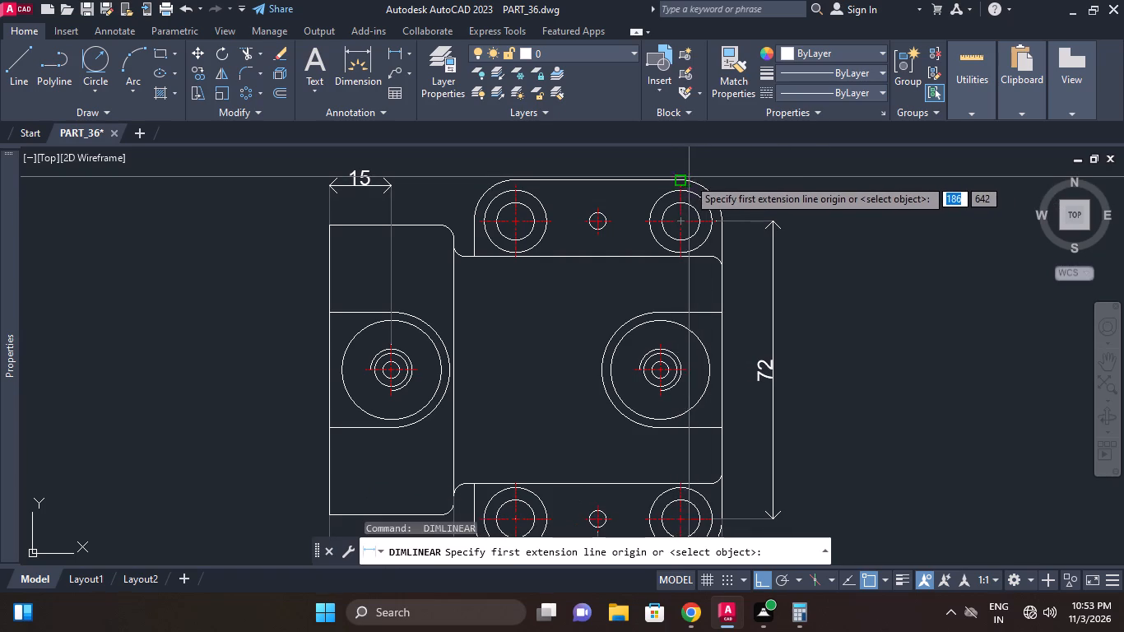
scroll(687, 178, "up", 3)
left_click(676, 184)
scroll(676, 184, "down", 2)
middle_click_drag(727, 294, 696, 179)
scroll(702, 225, "down", 1)
middle_click_drag(700, 274, 687, 190)
middle_click_drag(676, 263, 665, 194)
scroll(677, 335, "up", 2)
left_click(586, 390)
scroll(722, 331, "down", 1)
middle_click_drag(722, 331, 732, 410)
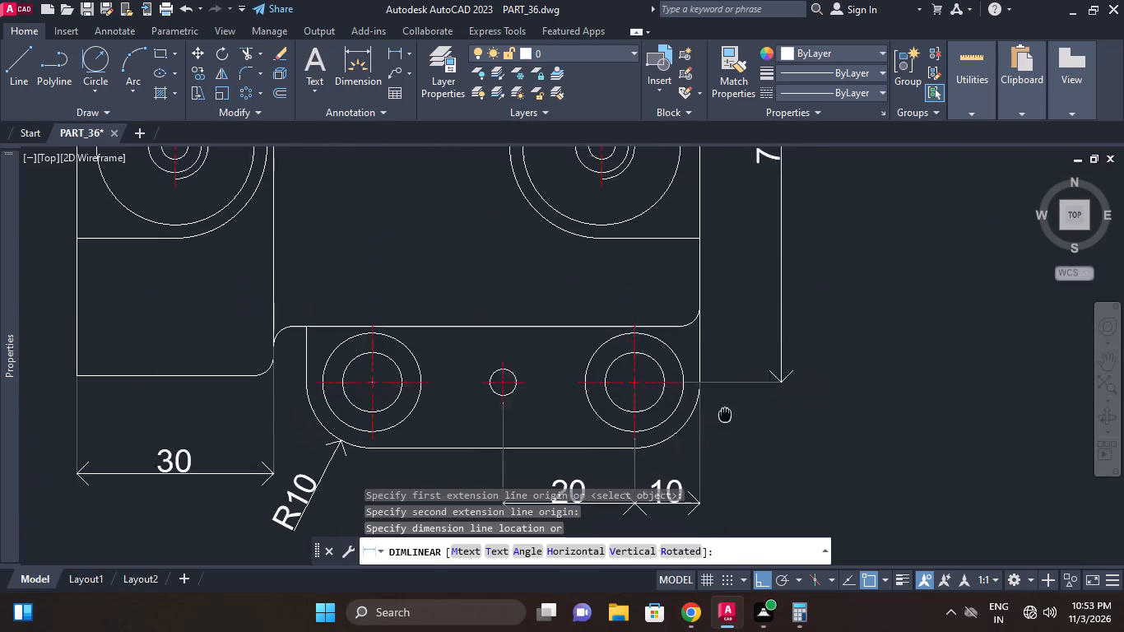
scroll(848, 330, "down", 1)
middle_click_drag(848, 332, 848, 351)
left_click(848, 351)
Dimension the horizontal spacing between the upper flange's two counterbored hole centrelines, placed above the flange.
scroll(841, 288, "down", 1)
middle_click_drag(841, 289, 838, 306)
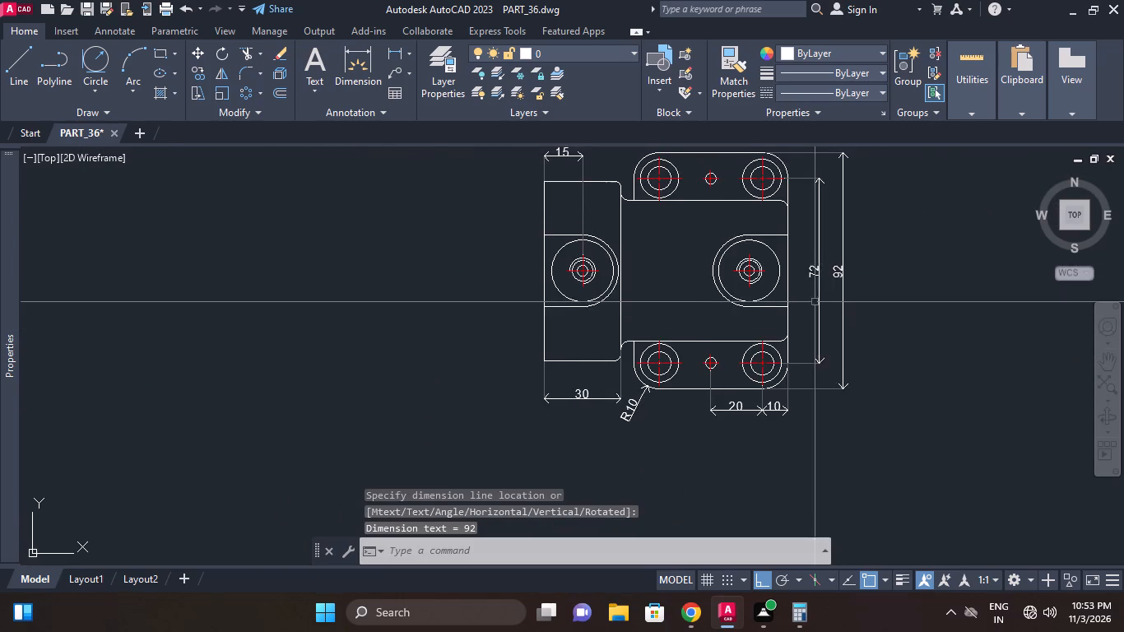
middle_click_drag(880, 336, 904, 379)
key("space")
middle_click_drag(740, 206, 759, 262)
scroll(673, 251, "up", 2)
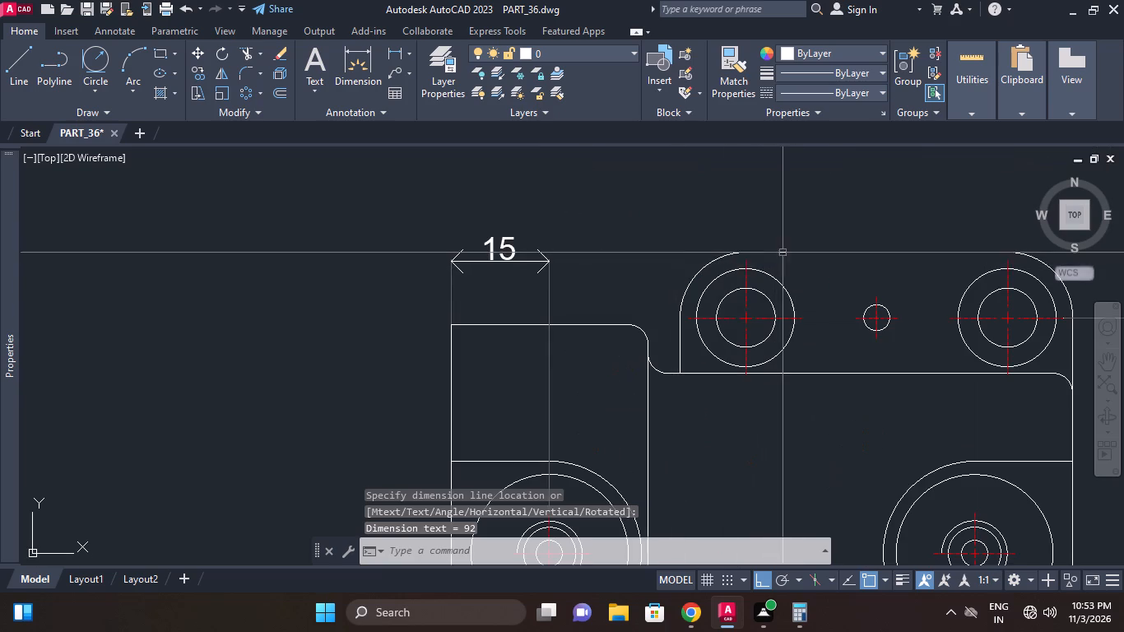
key("space")
left_click(749, 262)
left_click(1006, 264)
left_click(904, 184)
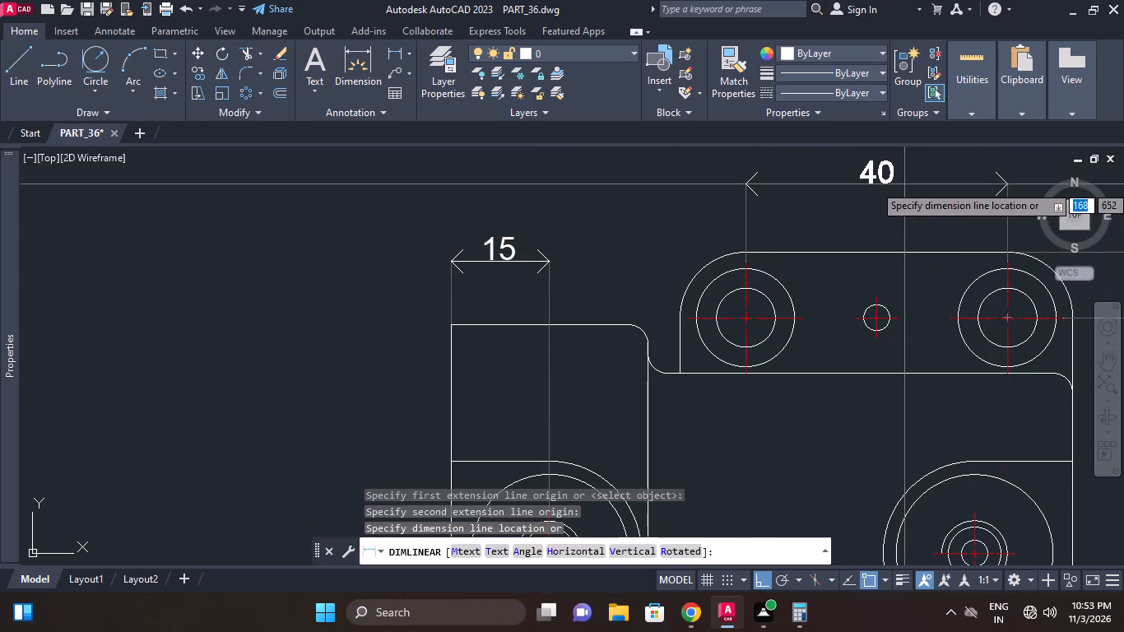
Dimension the upper flange's overall width from its left edge to its right edge, placed above the hole-spacing dimension.
key("space")
left_click(681, 314)
middle_click_drag(753, 336, 530, 365)
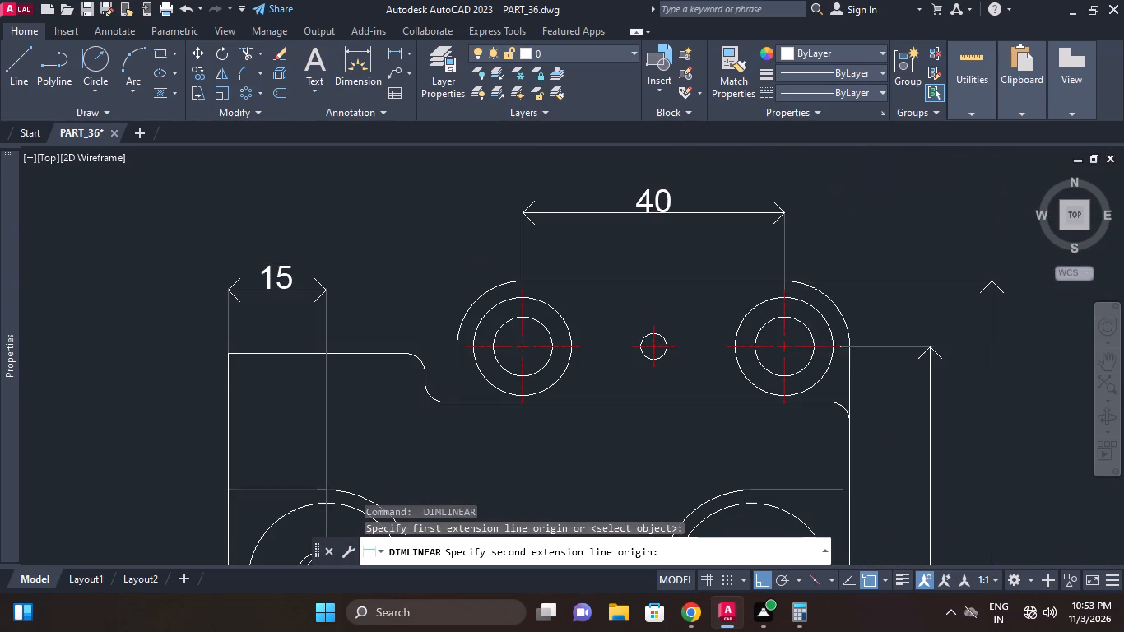
left_click(848, 342)
middle_click_drag(801, 222, 801, 302)
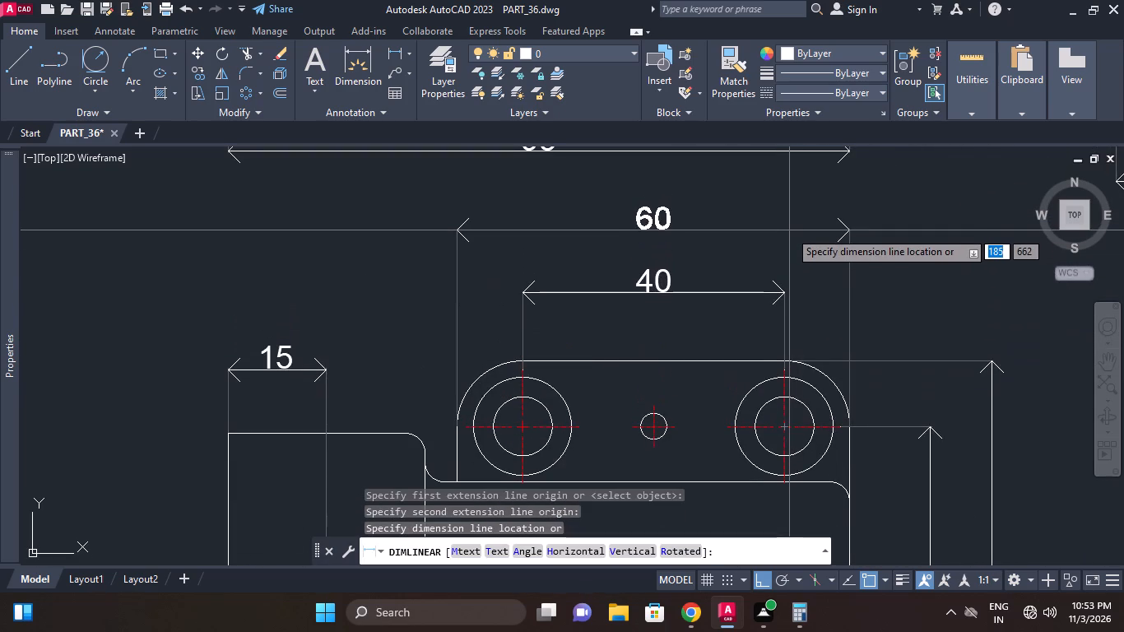
left_click(787, 244)
scroll(787, 244, "down", 2)
middle_click(787, 244)
middle_click_drag(866, 320, 859, 272)
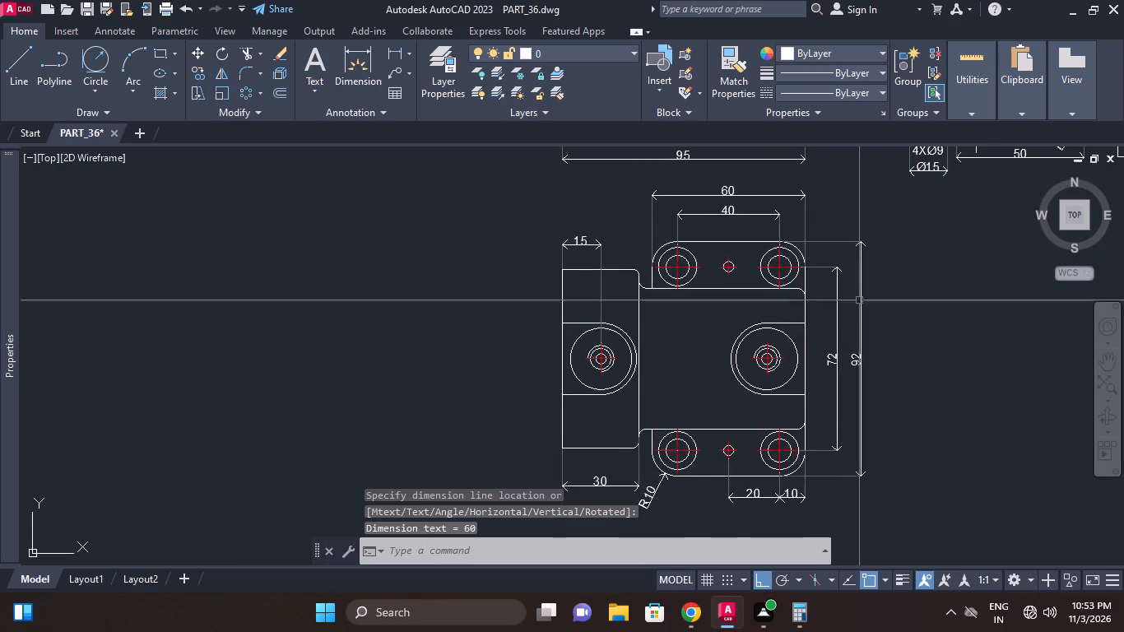
scroll(868, 318, "down", 1)
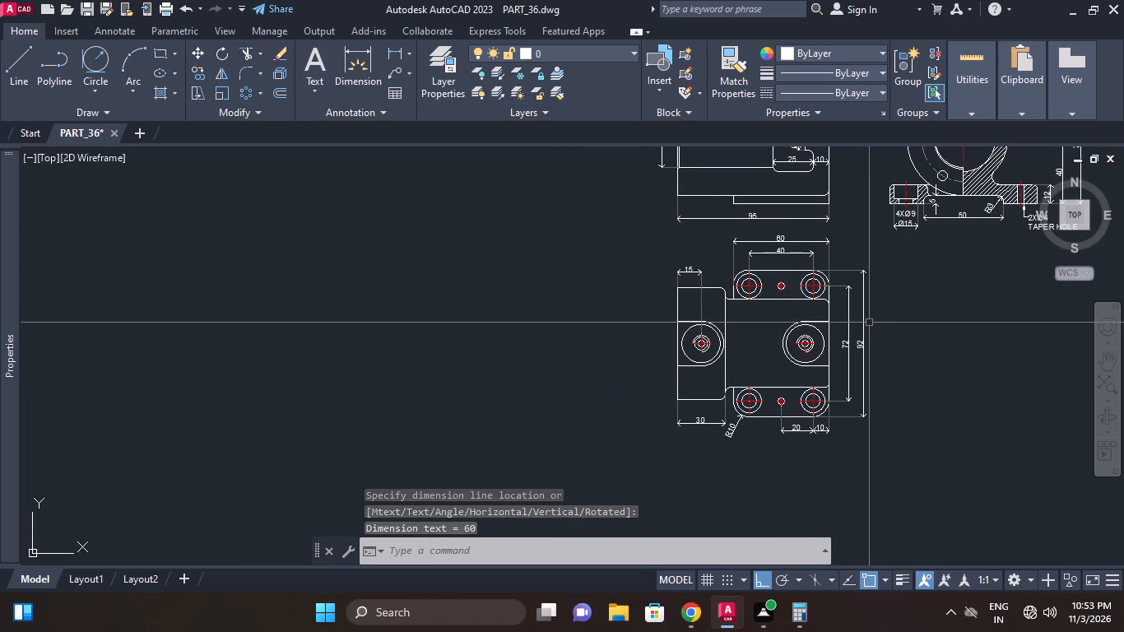
Move the whole top view with its dimensions slightly straight down, away from the front view.
scroll(892, 323, "down", 1)
middle_click_drag(892, 323, 808, 417)
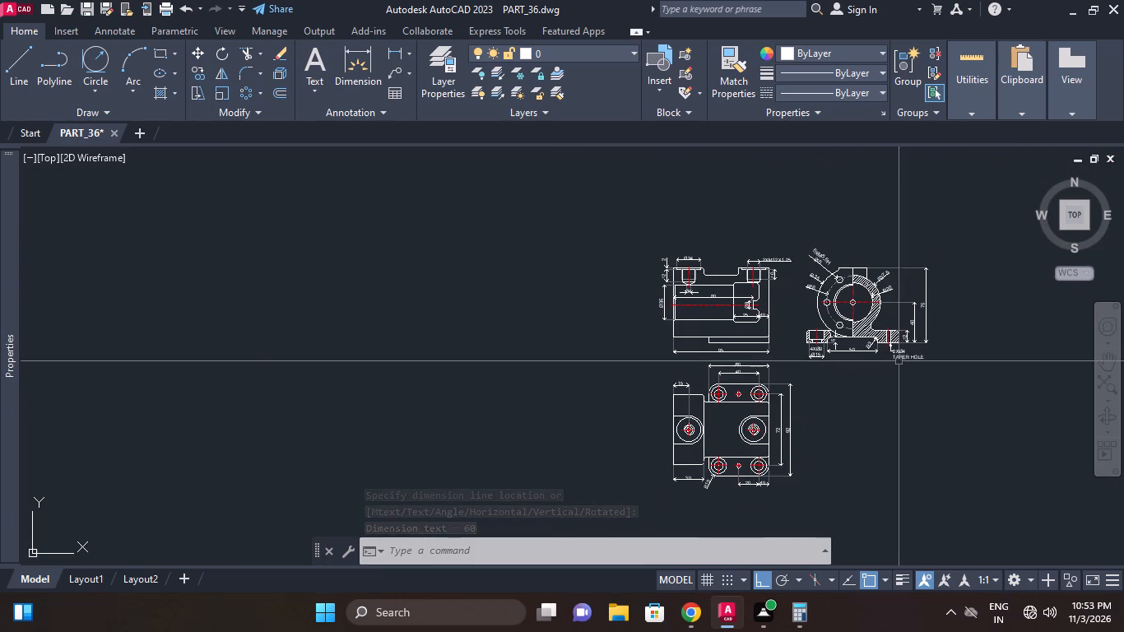
middle_click_drag(885, 357, 874, 329)
scroll(685, 358, "up", 1)
left_click(597, 317)
middle_click_drag(721, 459, 769, 375)
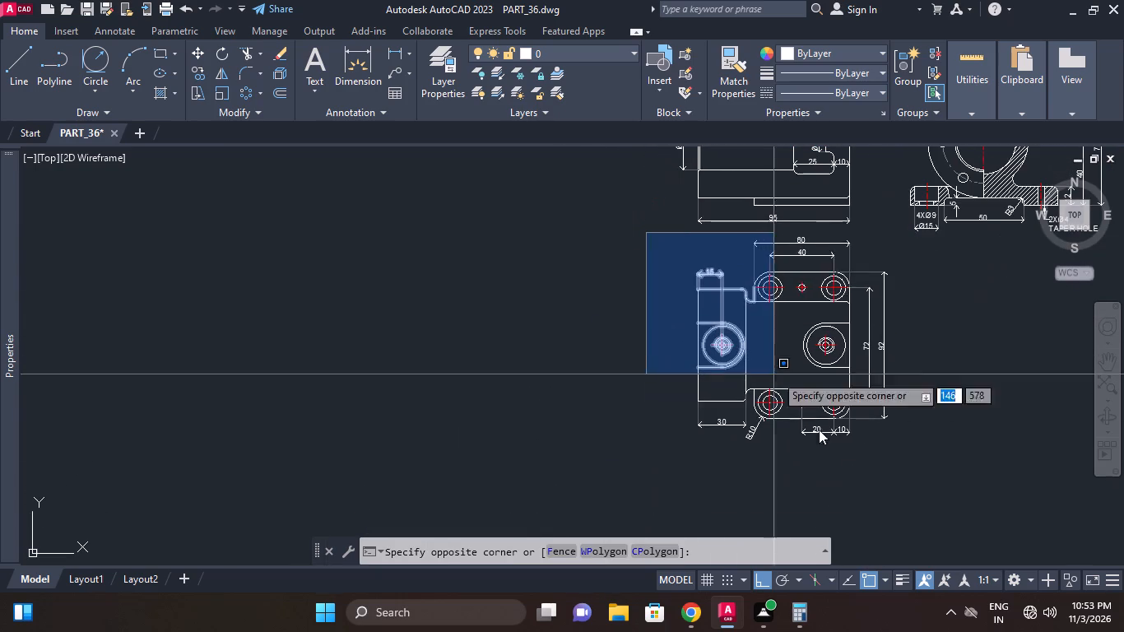
left_click(902, 492)
key("m")
key("space")
left_click(964, 401)
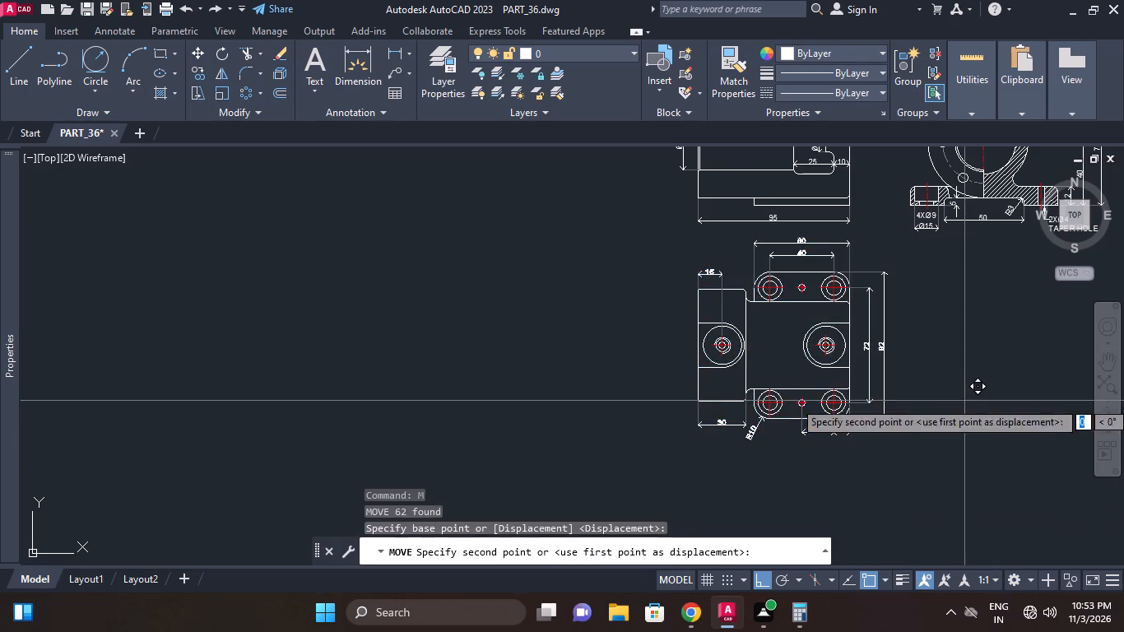
left_click(962, 416)
Draw a rectangular border enclosing all three dimensioned views.
scroll(920, 367, "down", 2)
middle_click_drag(919, 367, 859, 388)
key("Escape")
type("re")
key("c")
key("space")
left_click(742, 254)
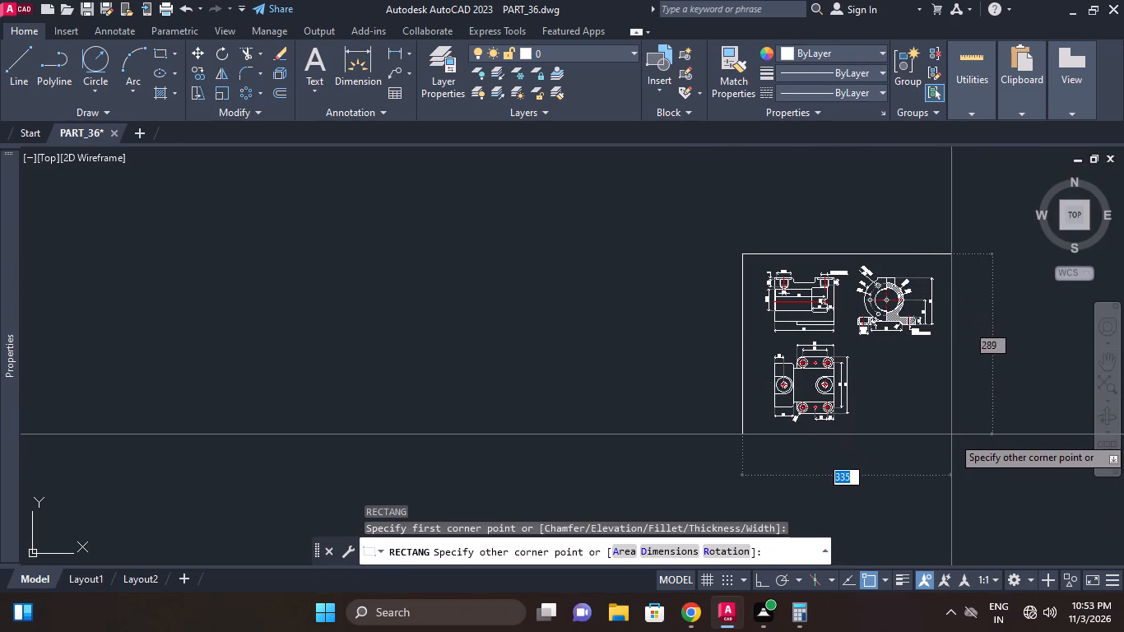
left_click(960, 443)
key("Escape")
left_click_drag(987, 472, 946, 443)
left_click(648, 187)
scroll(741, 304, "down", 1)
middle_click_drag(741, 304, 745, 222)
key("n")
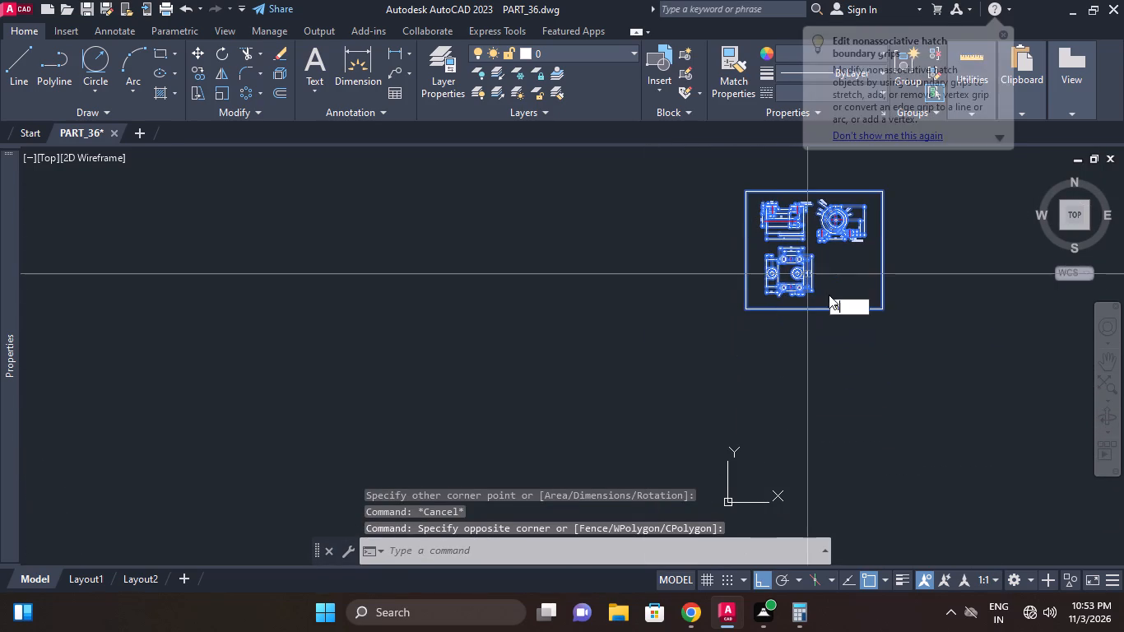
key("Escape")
Move the border and all three views together straight down so the border sits near the drawing origin.
left_click_drag(927, 402, 876, 356)
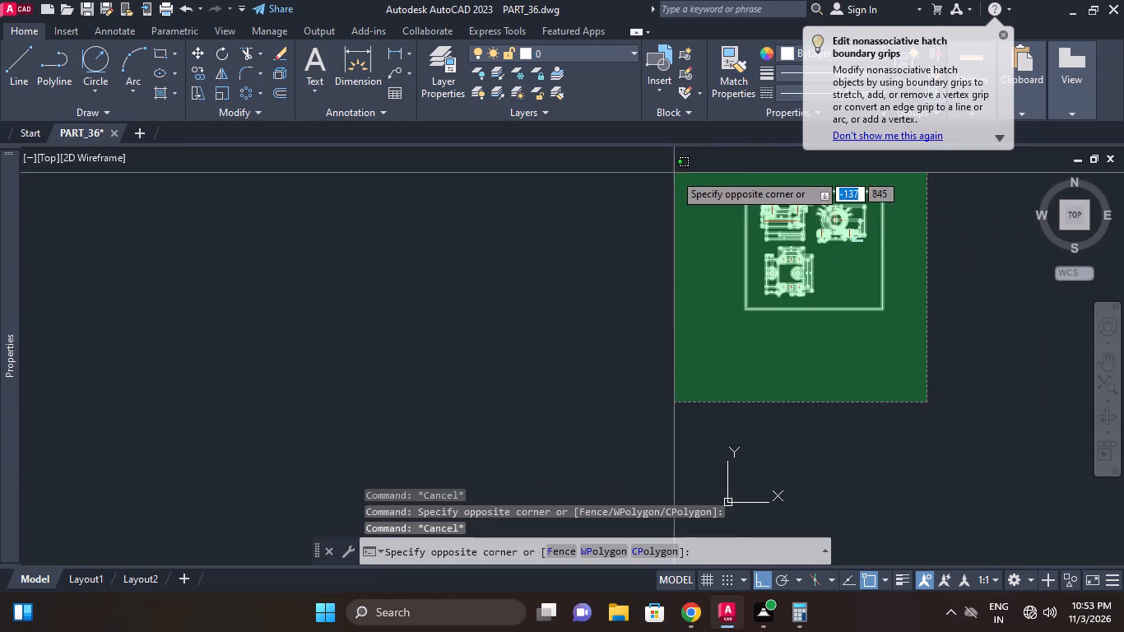
left_click(675, 164)
key("m")
key("space")
left_click(863, 295)
middle_click_drag(854, 391, 851, 297)
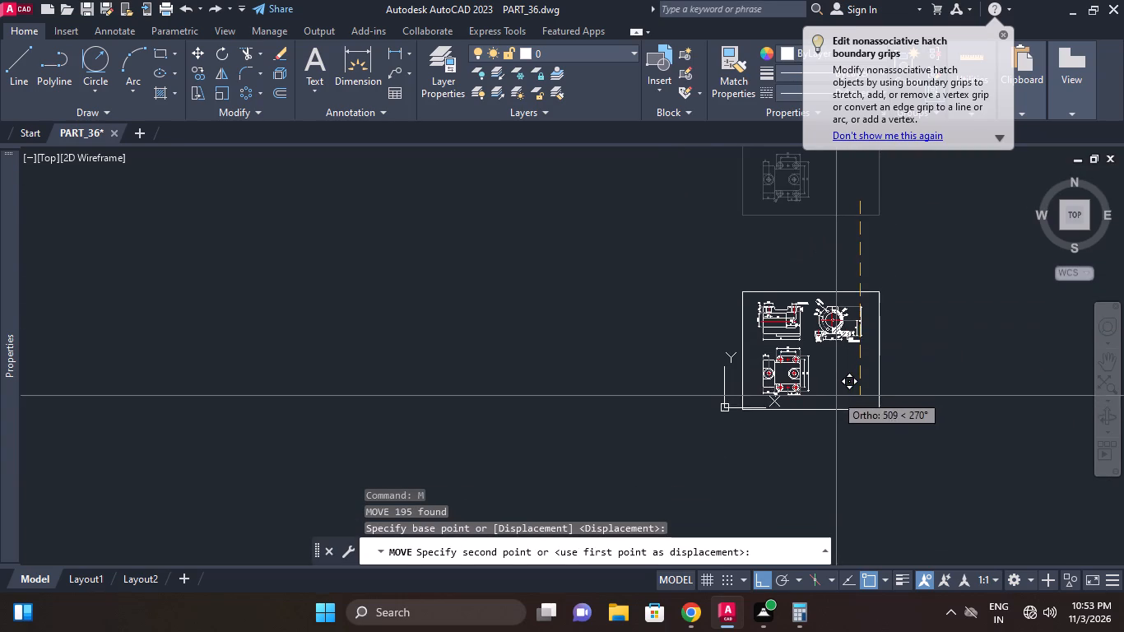
left_click(831, 379)
Move the border and all three views together slightly further down towards the origin.
key("space")
left_click_drag(913, 394, 907, 385)
left_click(618, 230)
key("space")
left_click(881, 303)
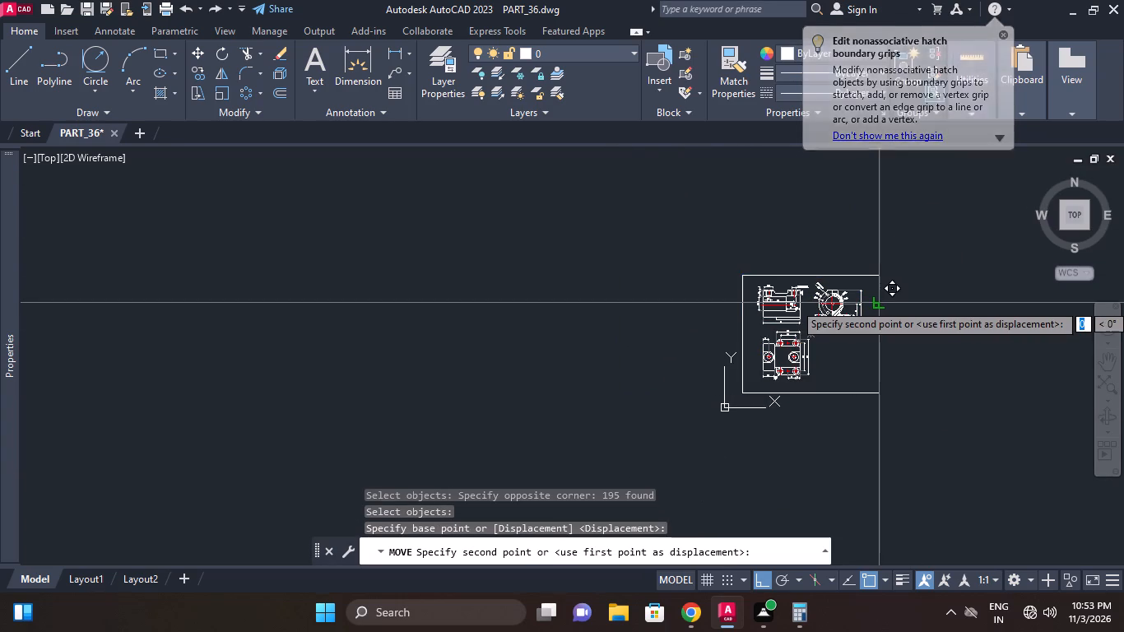
scroll(869, 304, "up", 3)
left_click(885, 310)
Save the PART_36 drawing.
scroll(868, 273, "down", 2)
middle_click_drag(868, 273, 846, 177)
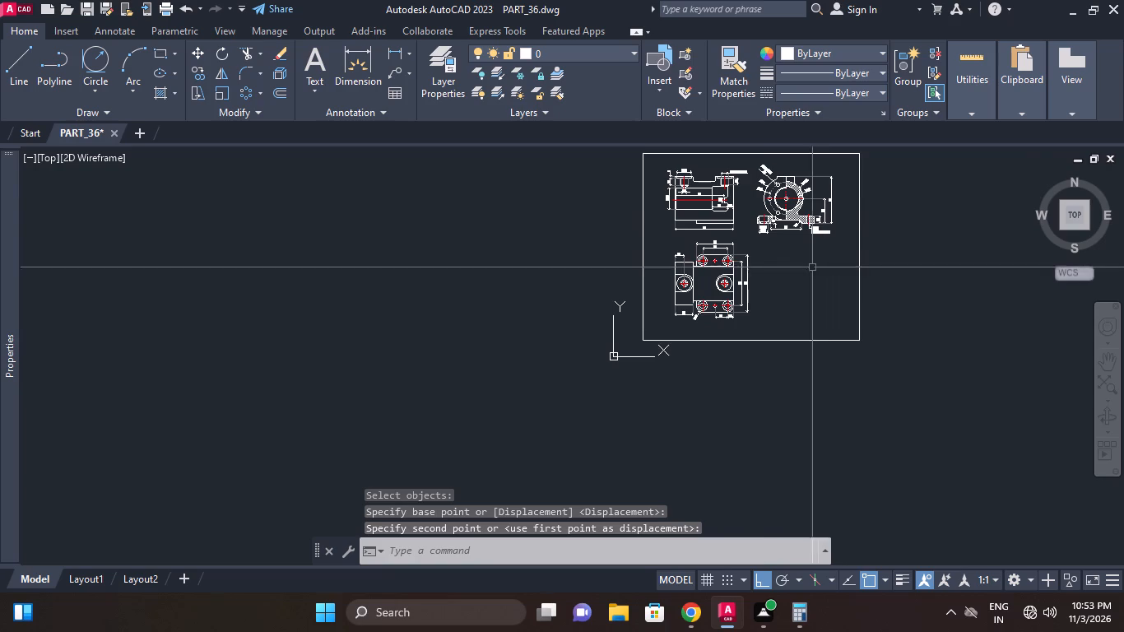
middle_click_drag(773, 267, 771, 290)
key("ctrl+s")
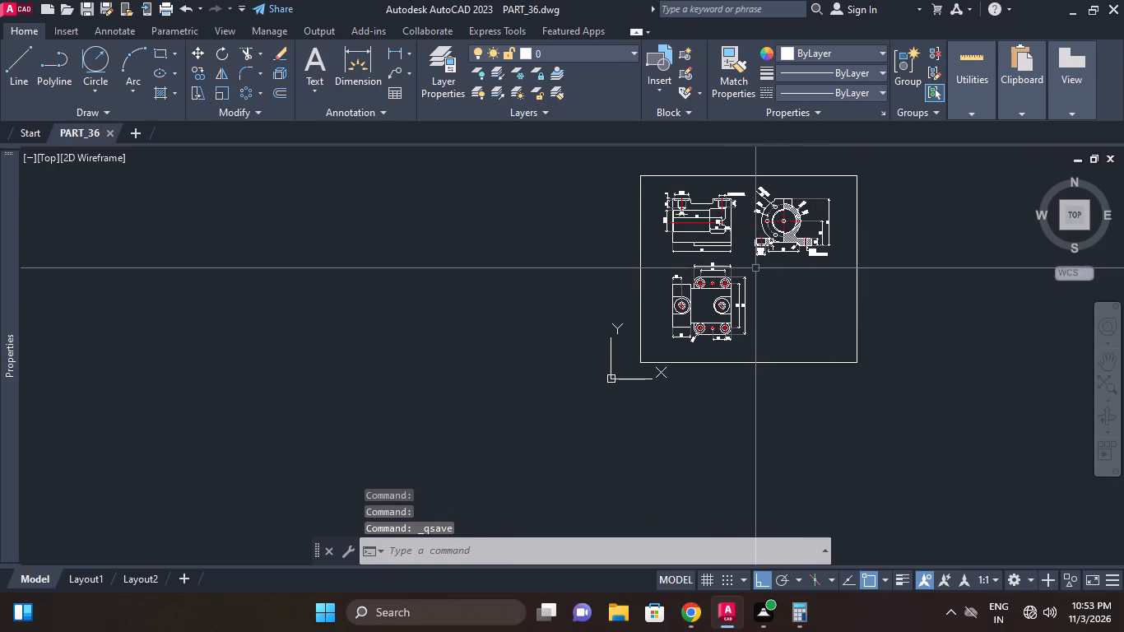
Set up a plot with DWG To PDF.pc3, using a window around the rectangular border as plot area and centring the plot.
key("ctrl+p")
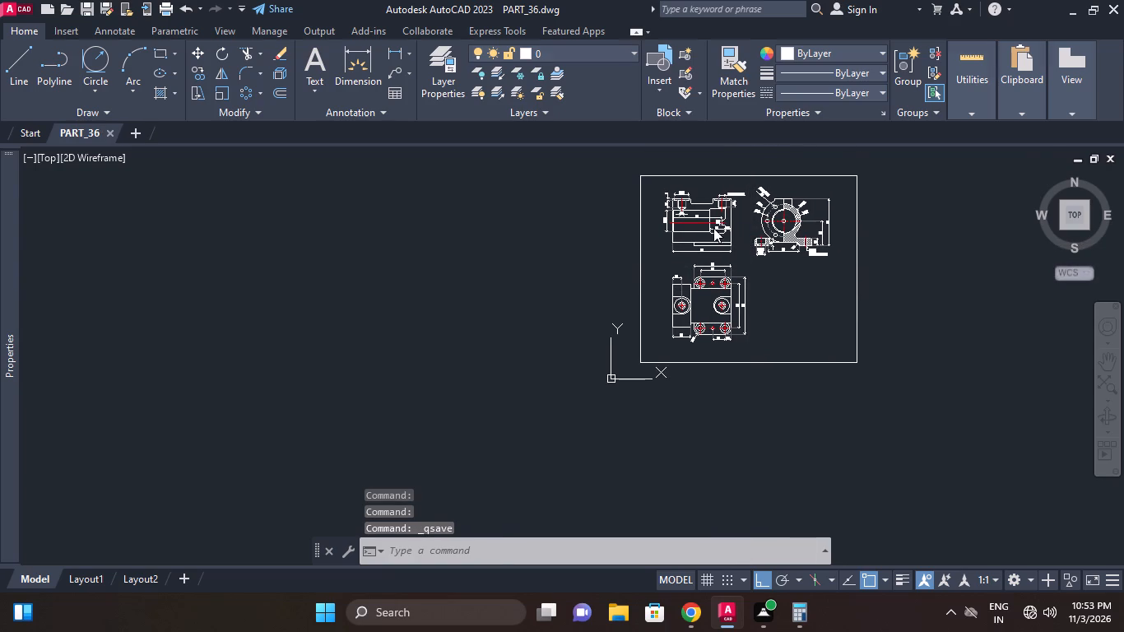
left_click(514, 182)
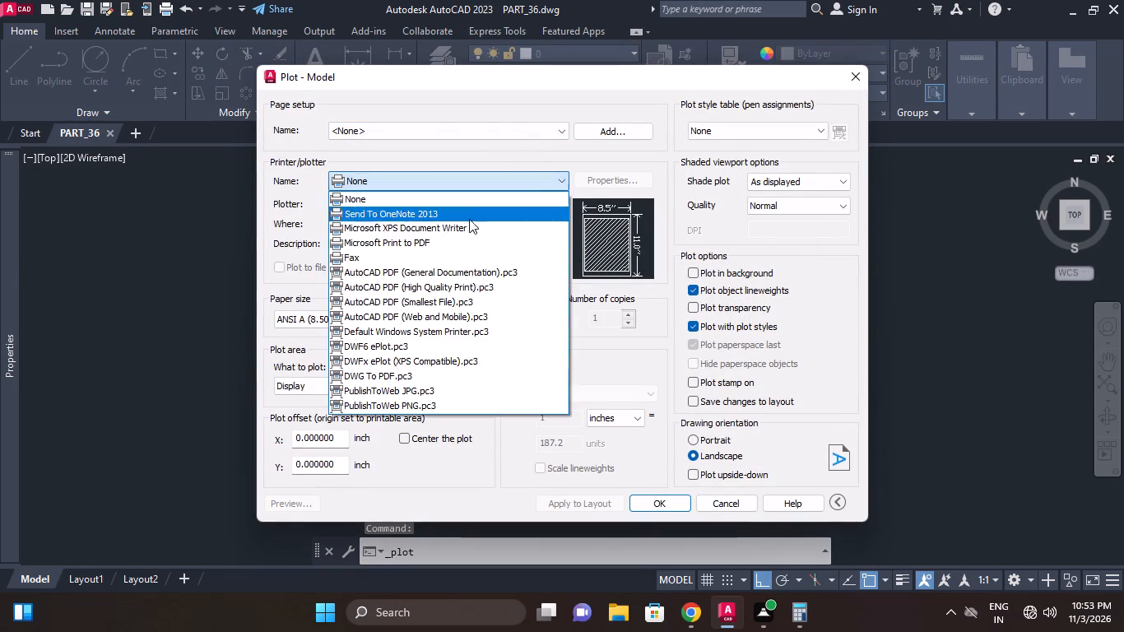
left_click(419, 379)
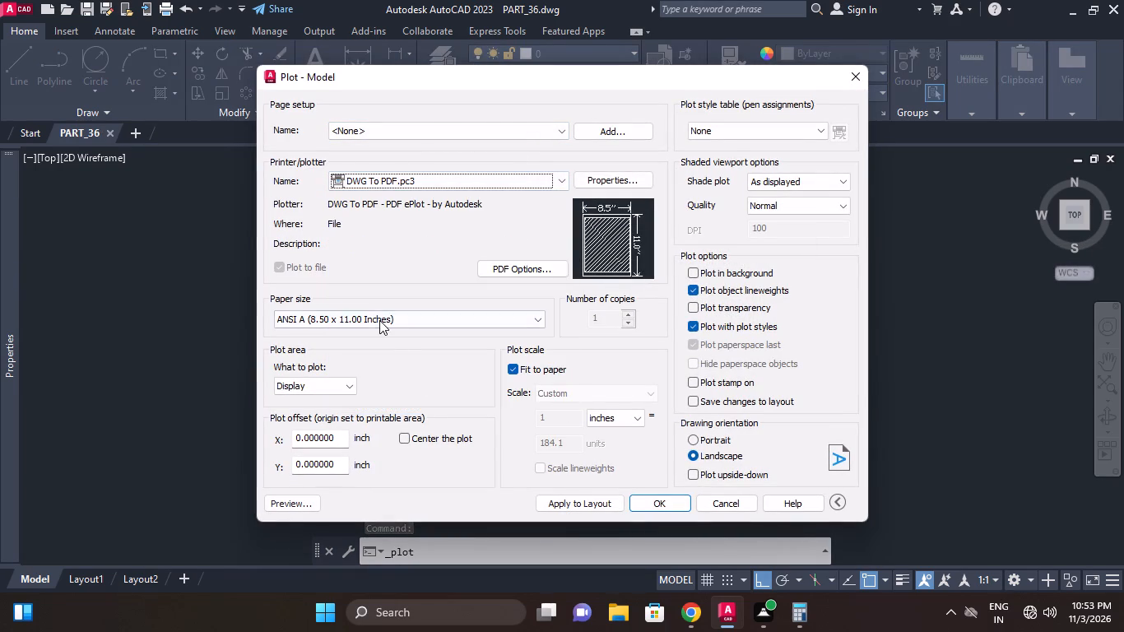
left_click(332, 388)
left_click(323, 430)
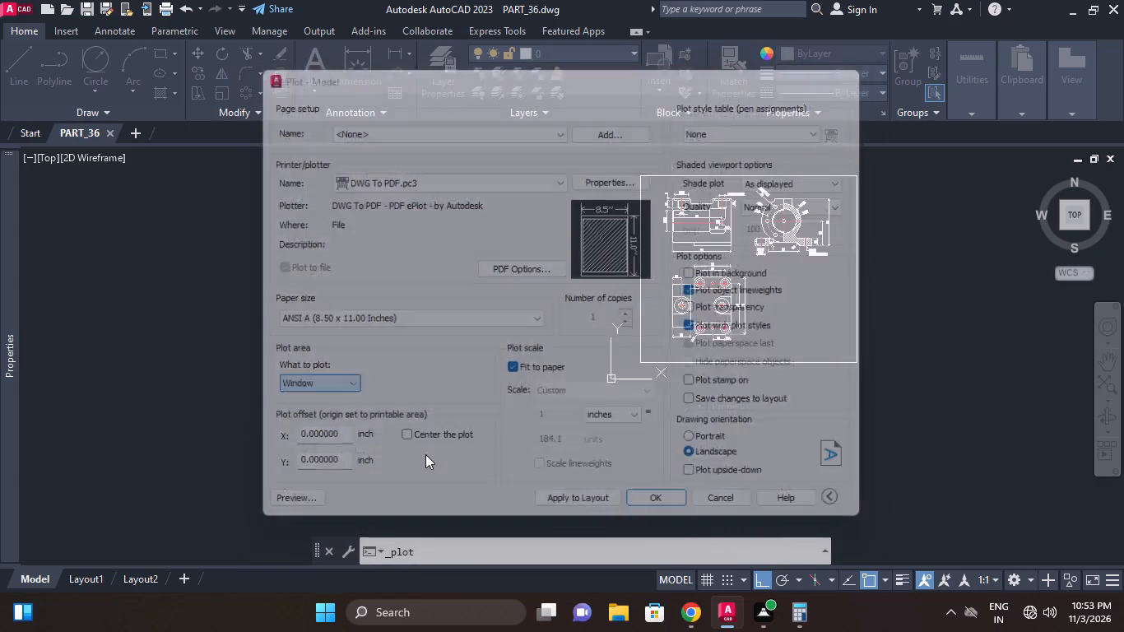
left_click(643, 174)
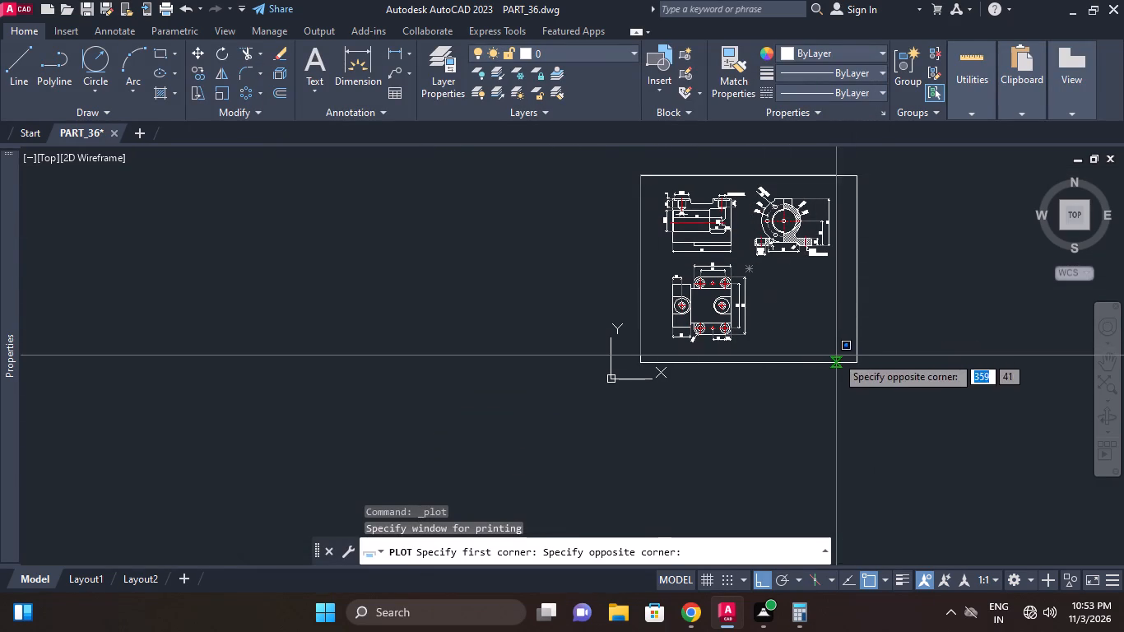
left_click(854, 365)
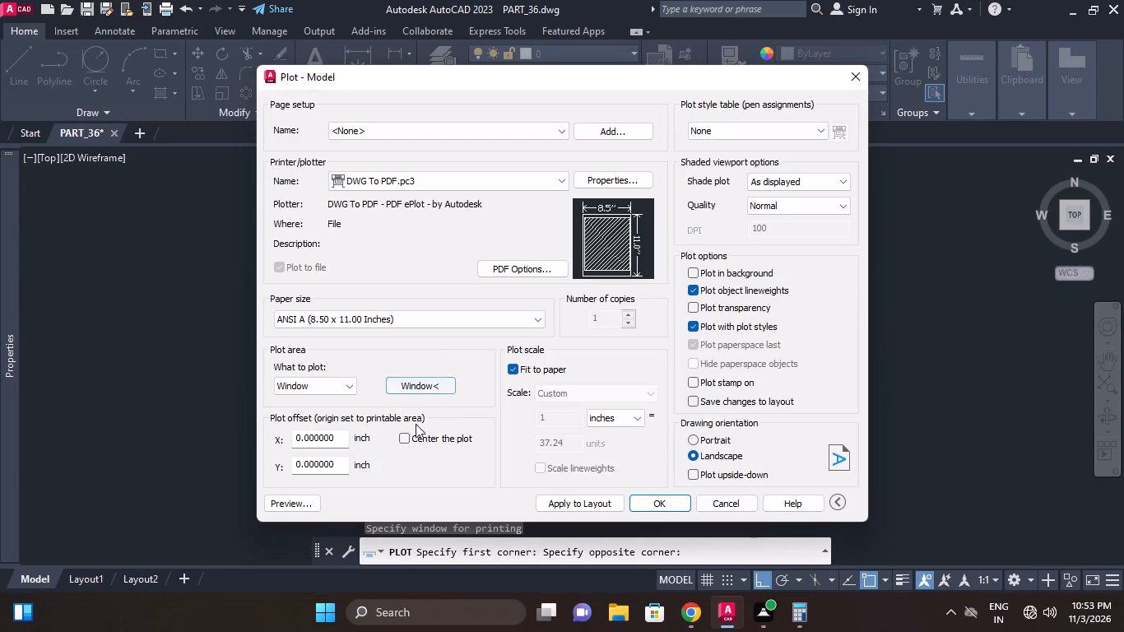
left_click(407, 434)
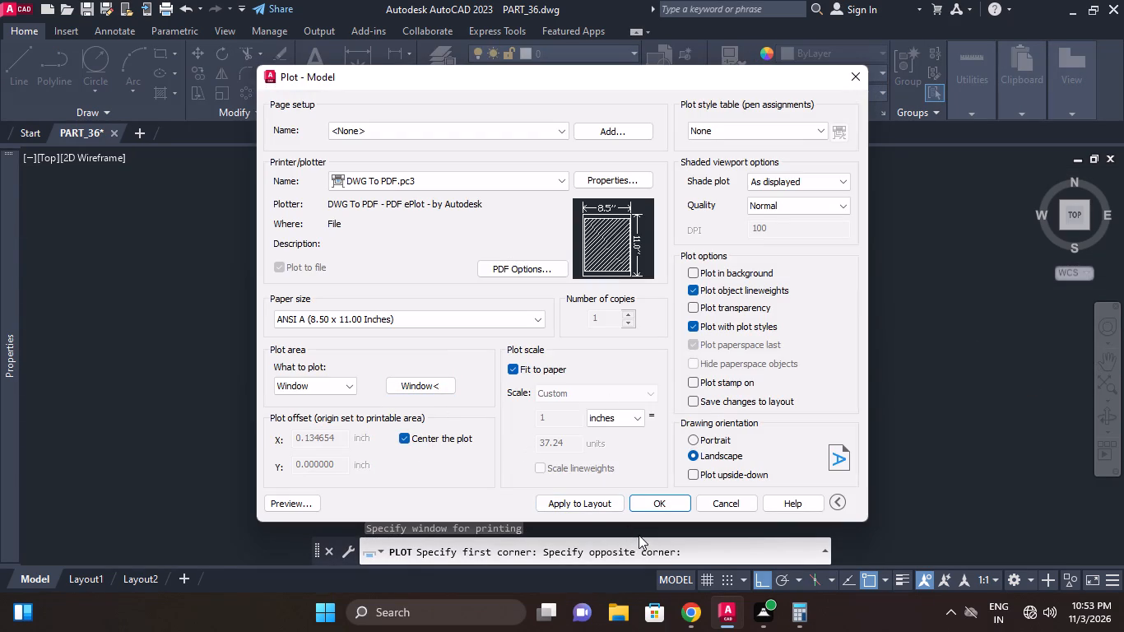
Plot the drawing to PART_36-Model.pdf in the fuji_Work folder.
left_click(661, 501)
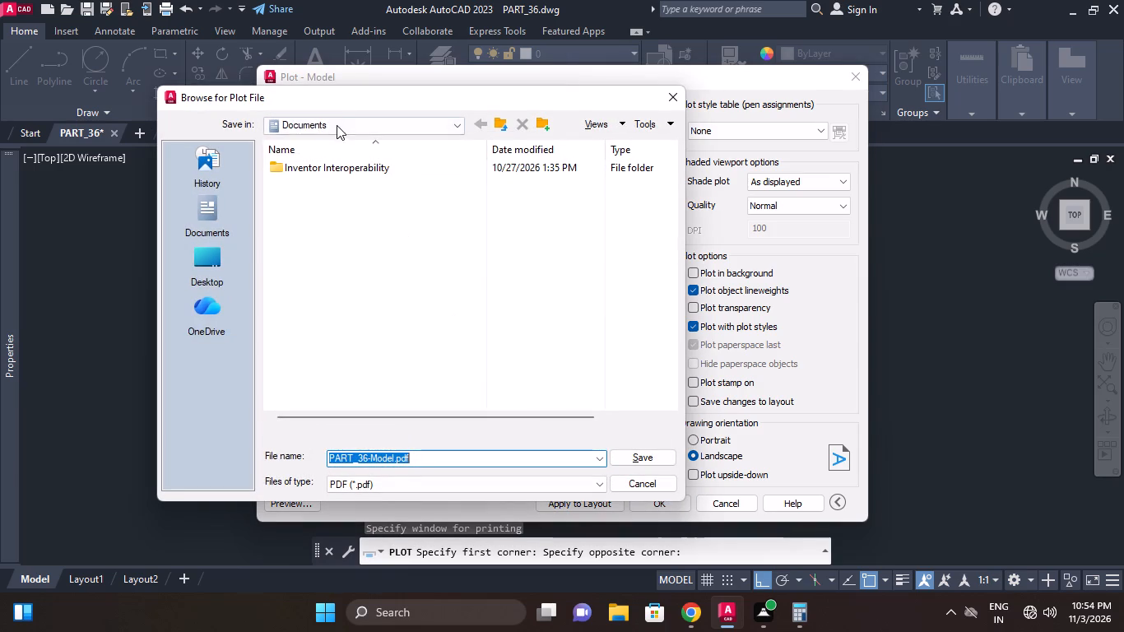
left_click(336, 124)
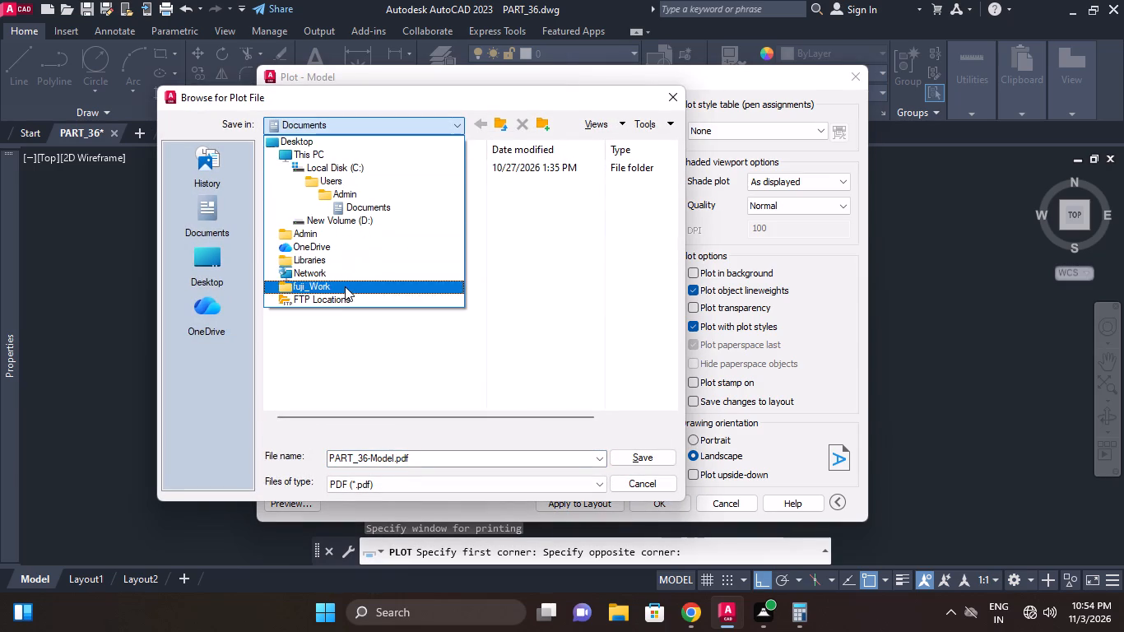
left_click(345, 286)
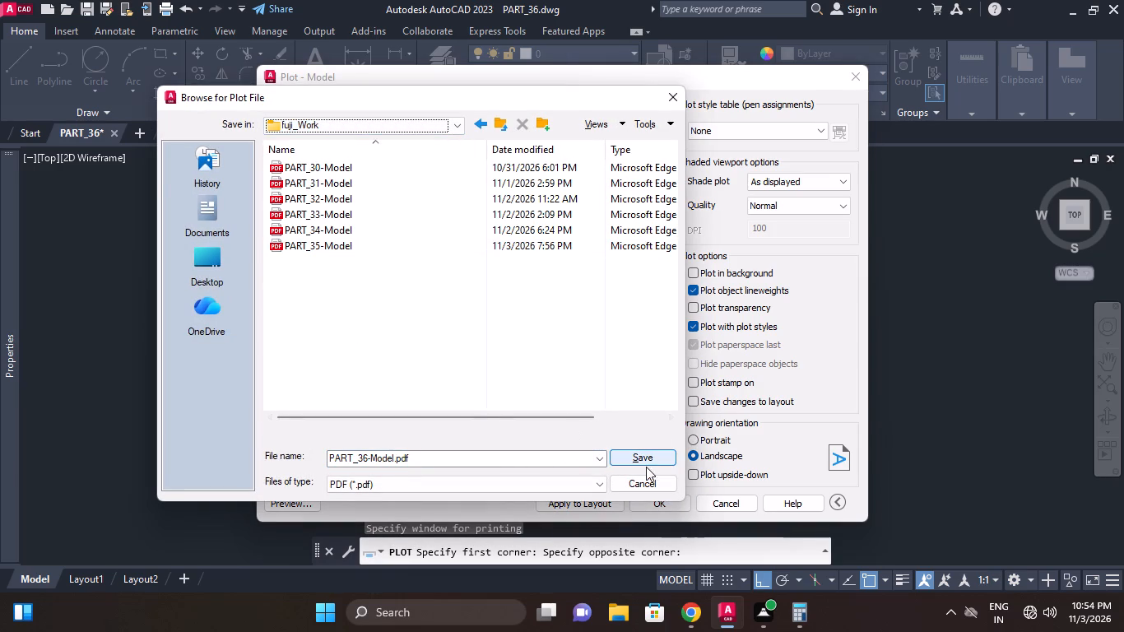
left_click(645, 460)
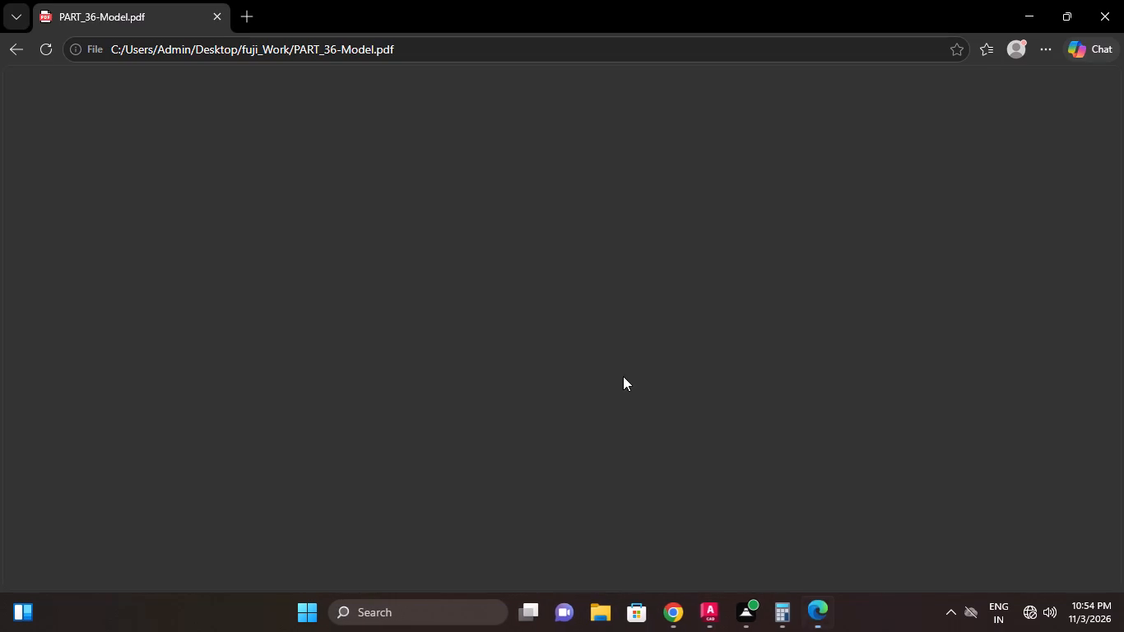
Review the top view in the plotted PDF and close the PDF viewer.
scroll(667, 352, "down", 3)
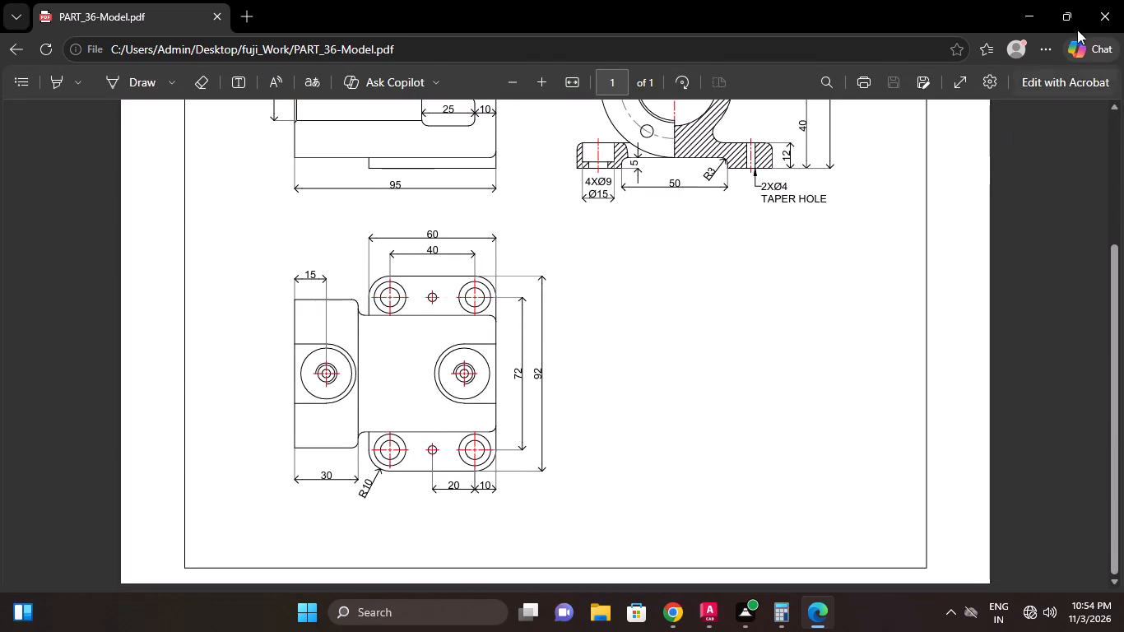
left_click(1084, 16)
left_click(841, 21)
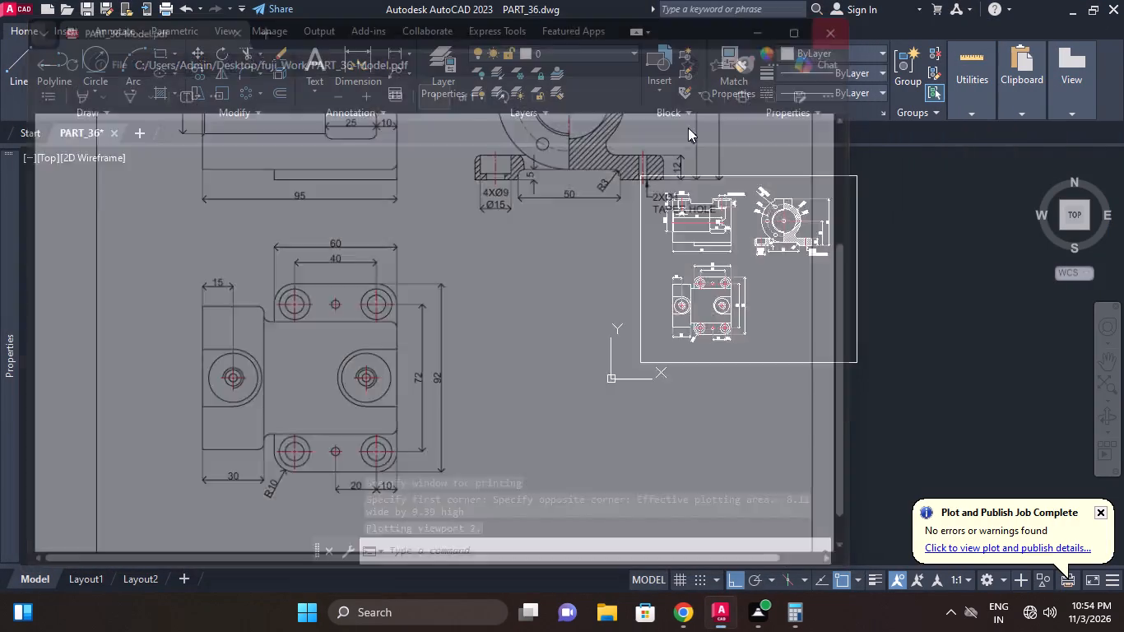